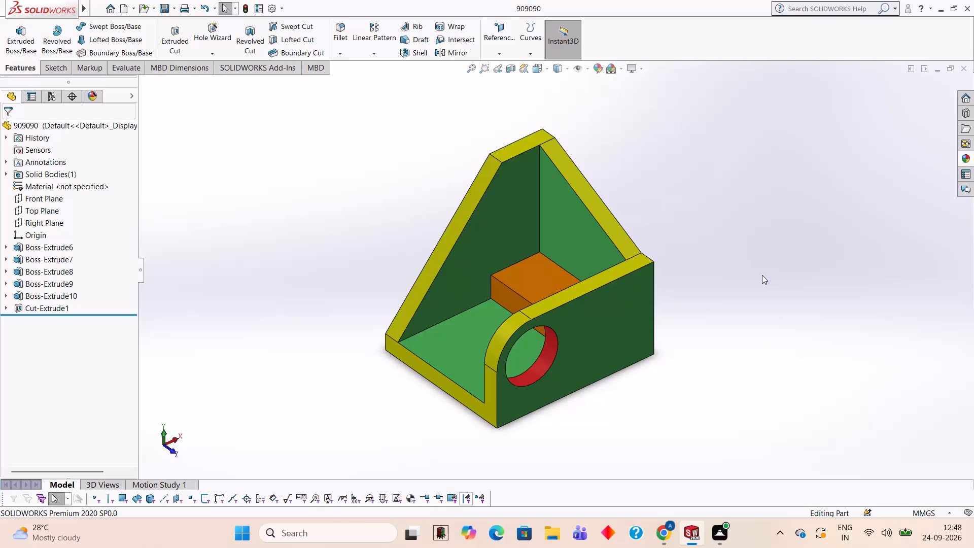
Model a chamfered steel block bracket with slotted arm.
Close the open 909090 part and create a new part document.
click(967, 74)
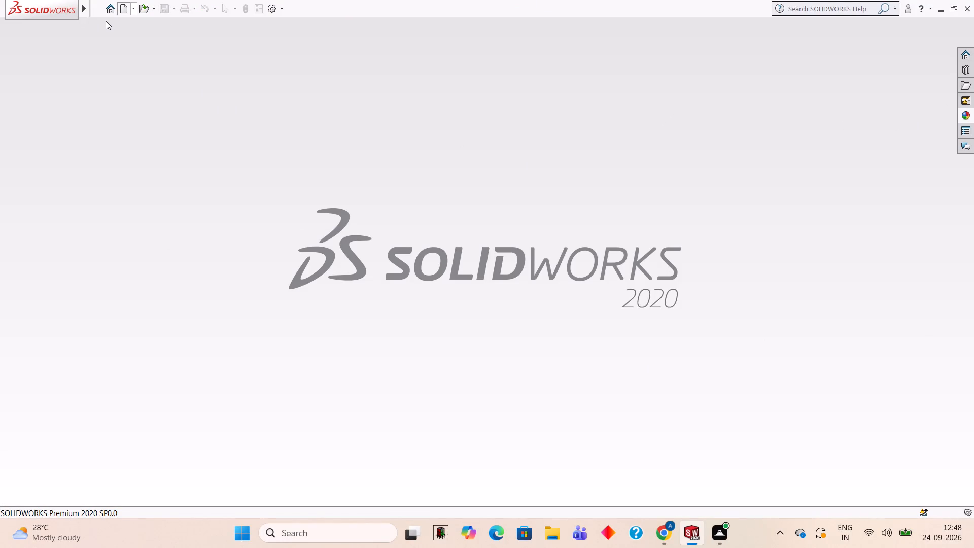
click(123, 12)
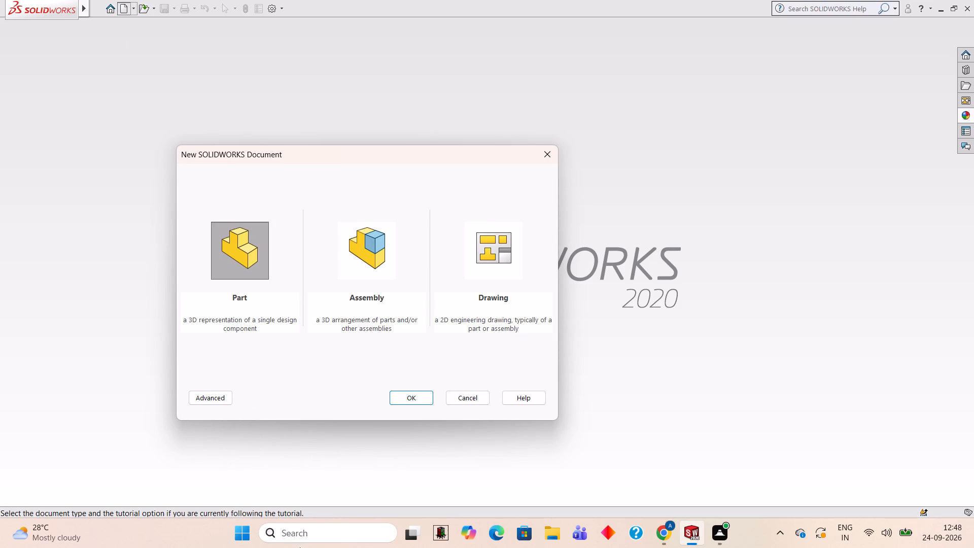
click(414, 397)
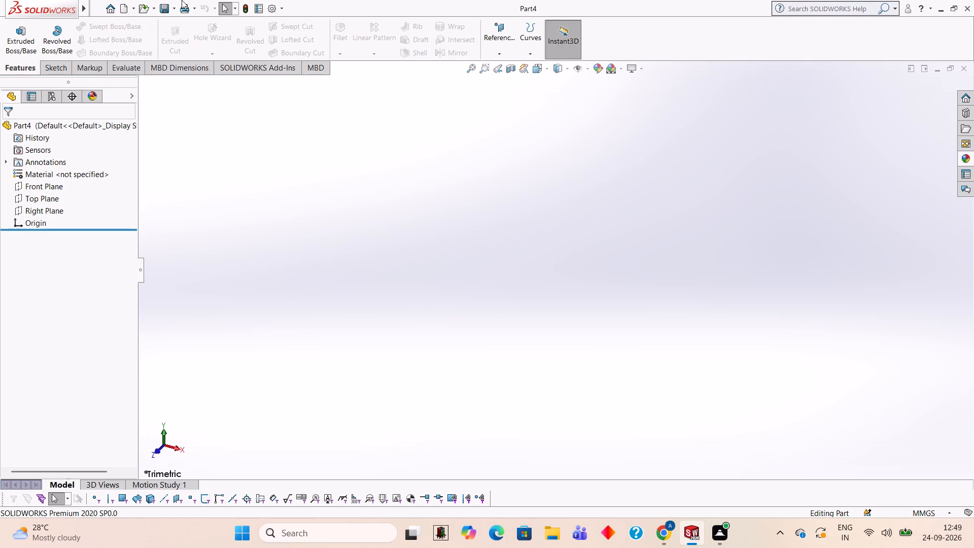
Start a new sketch on the Front Plane.
click(52, 185)
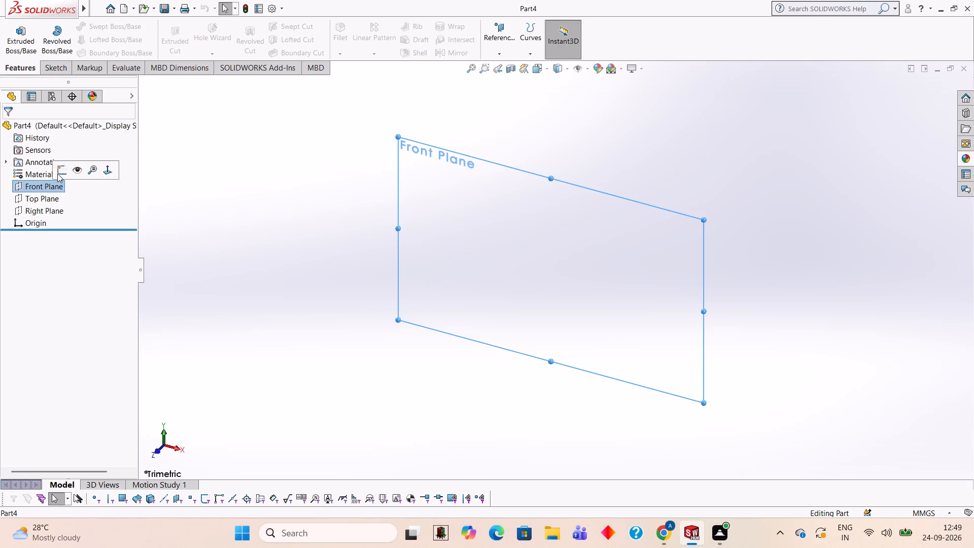
click(57, 174)
click(444, 265)
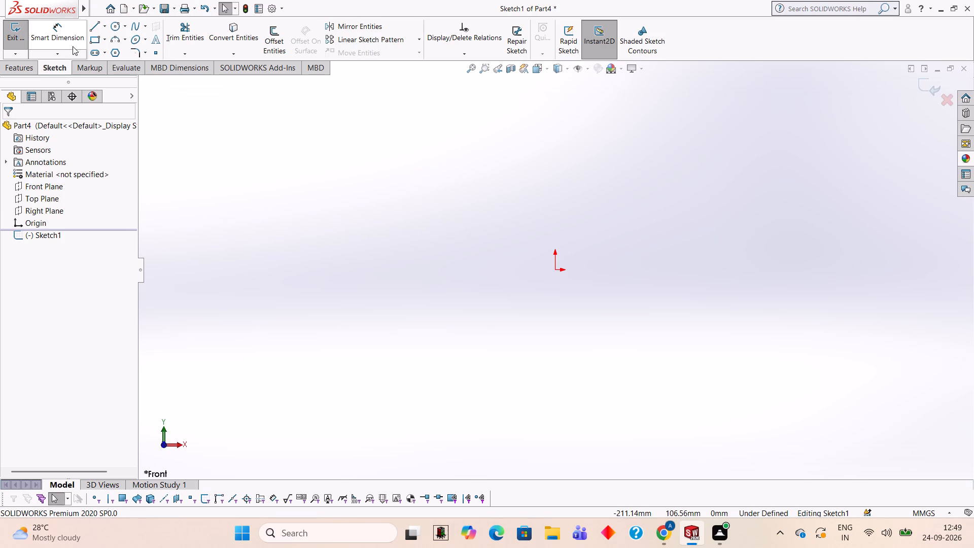
Sketch a 66 mm horizontal line from the origin, working out its length in Calculator as 150 minus 84.
click(94, 30)
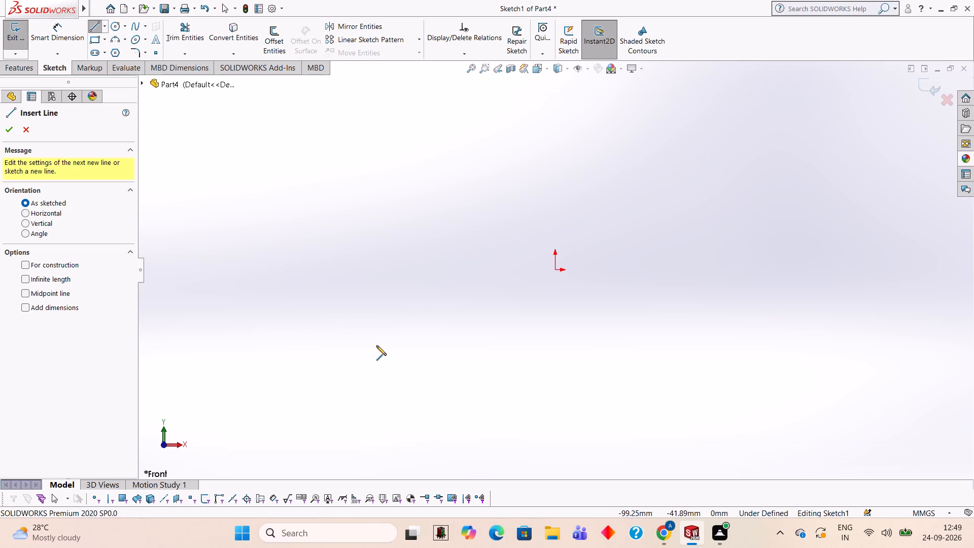
click(554, 269)
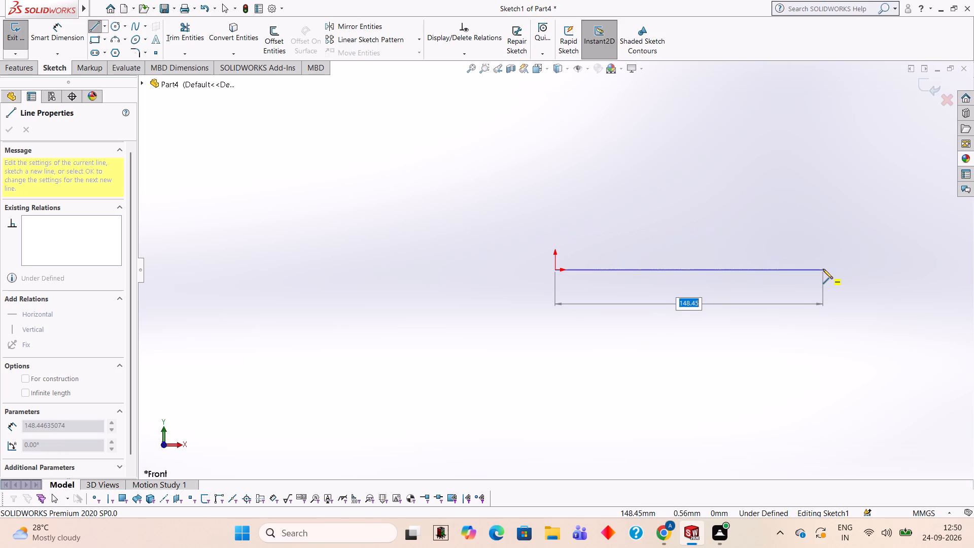
text(150)
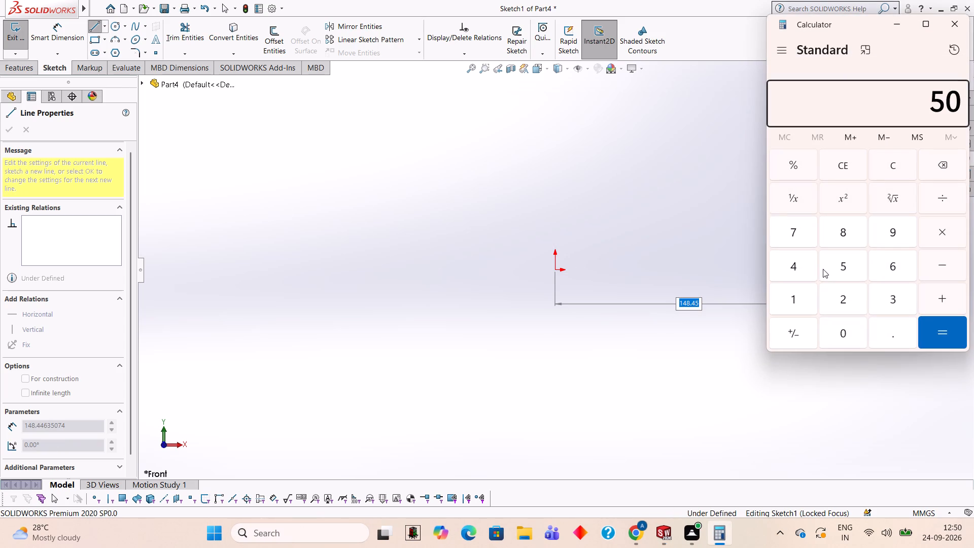
key(BackSpace)
key(BackSpace)
text(150)
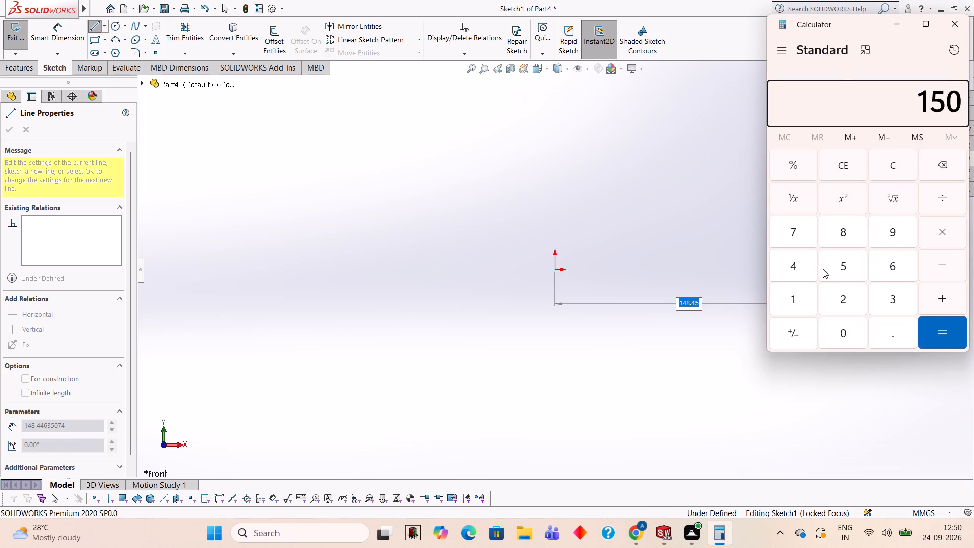
key(minus)
text(84)
key(Return)
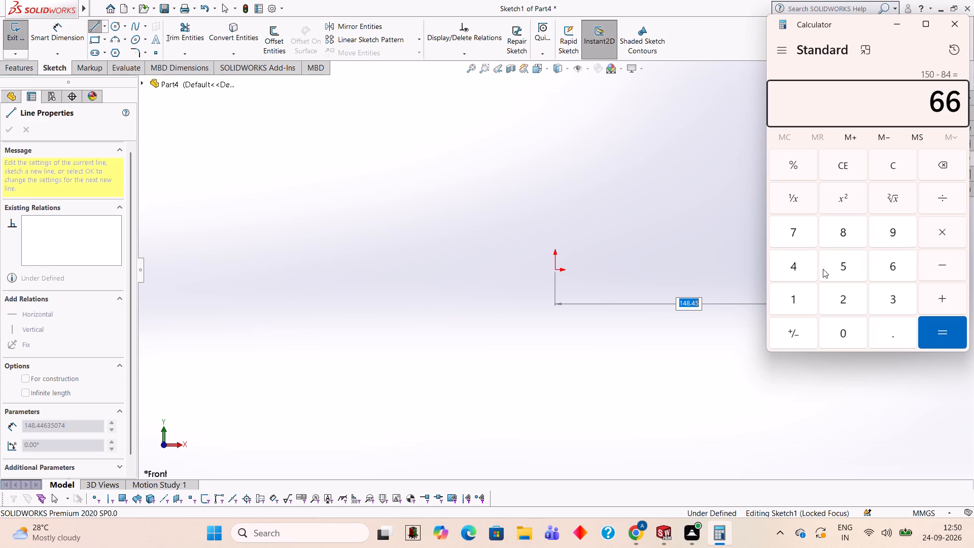
click(960, 21)
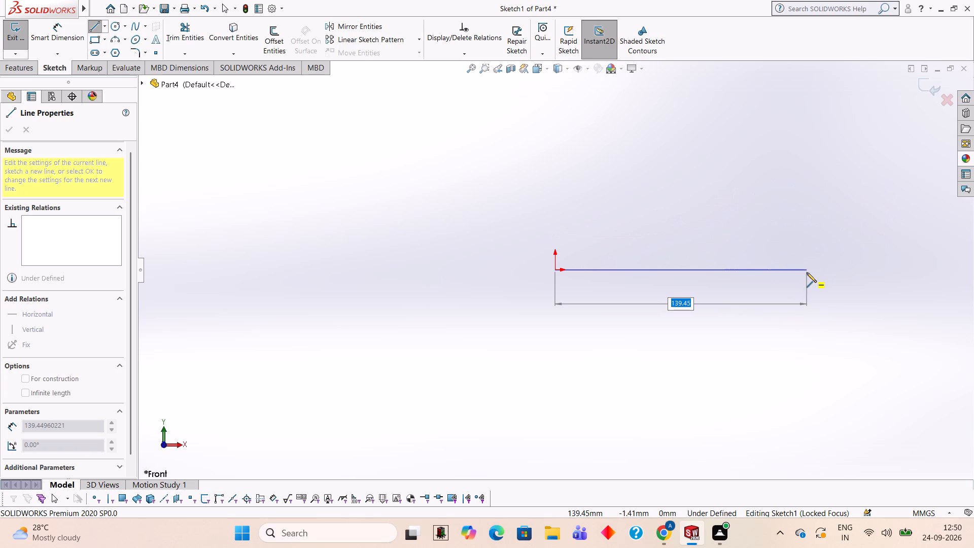
text(66)
key(Return)
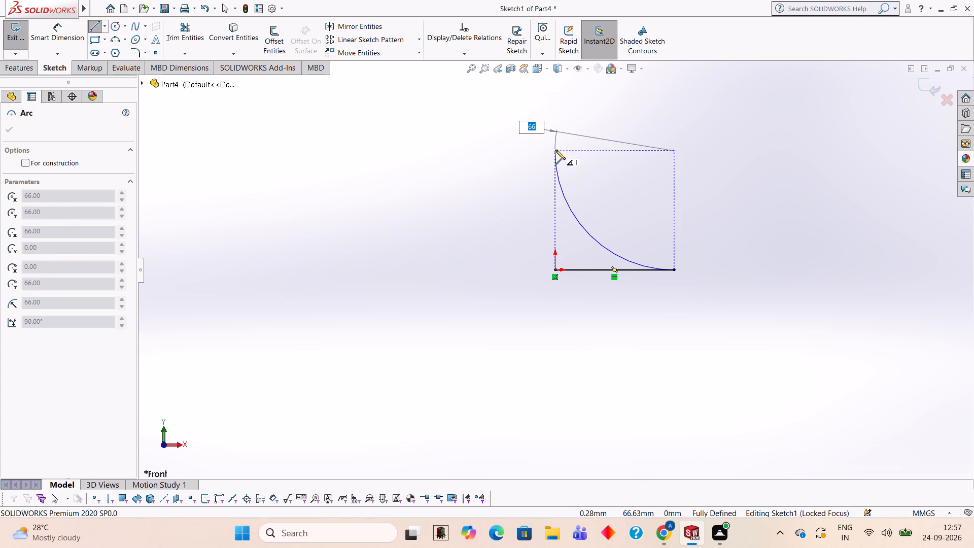
Sketch a tangent 66 mm radius quarter arc from the base line's free end, then close it with 66 mm horizontal and vertical lines.
click(555, 150)
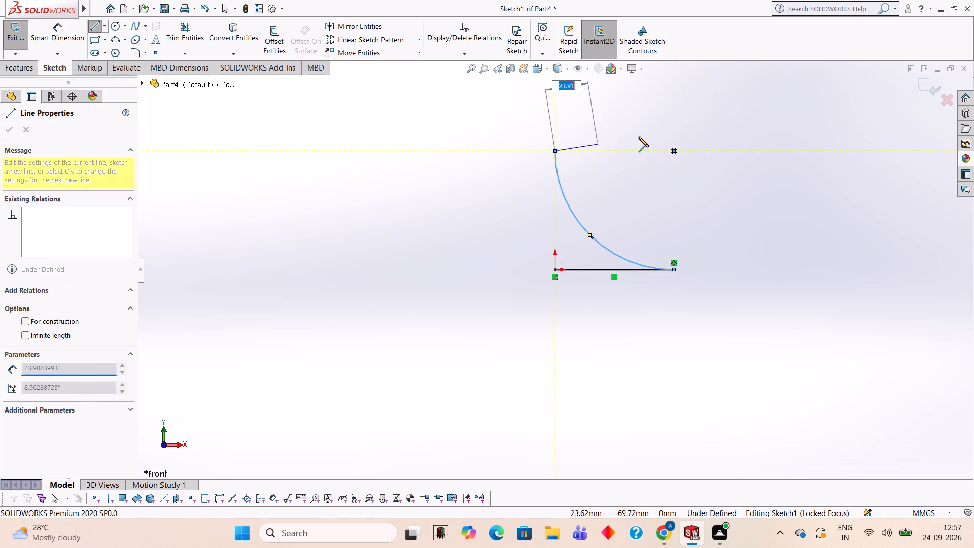
click(674, 150)
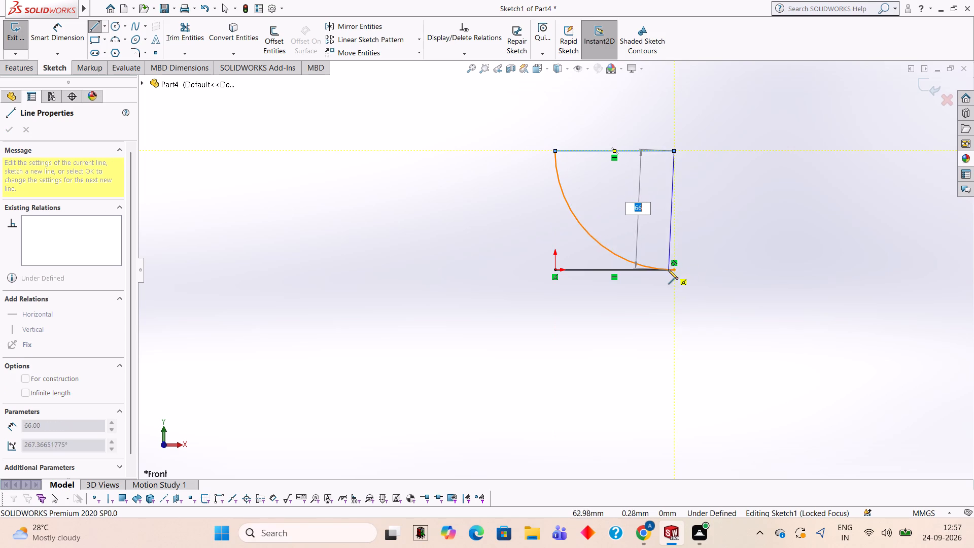
click(675, 271)
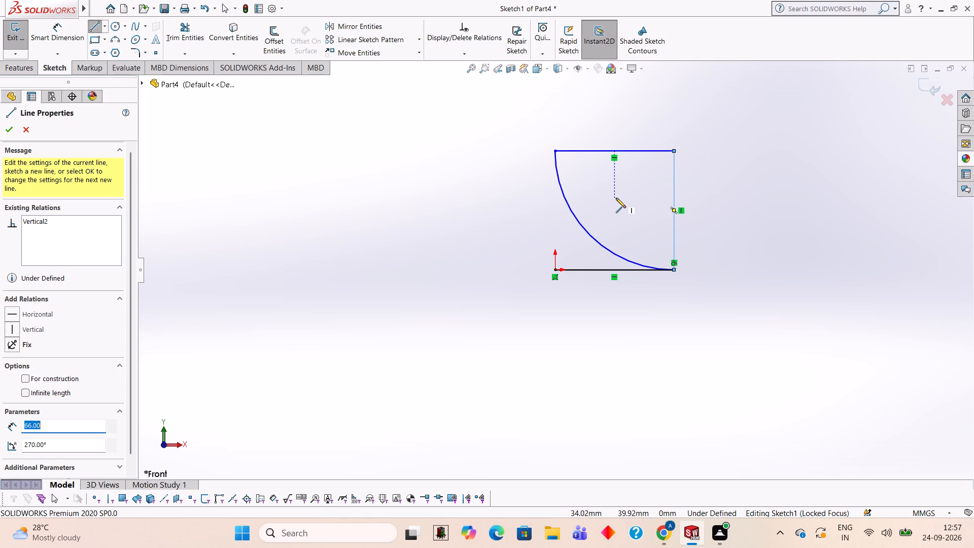
Sketch two connected lines from the profile's upper-right corner down to the base line and up about 70 mm to the arc's upper endpoint.
click(674, 150)
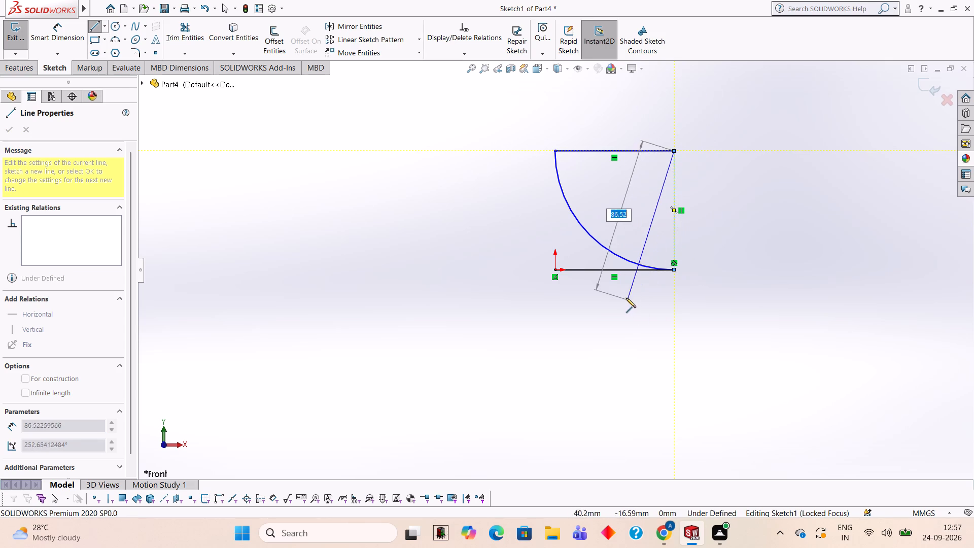
key(Right)
click(597, 267)
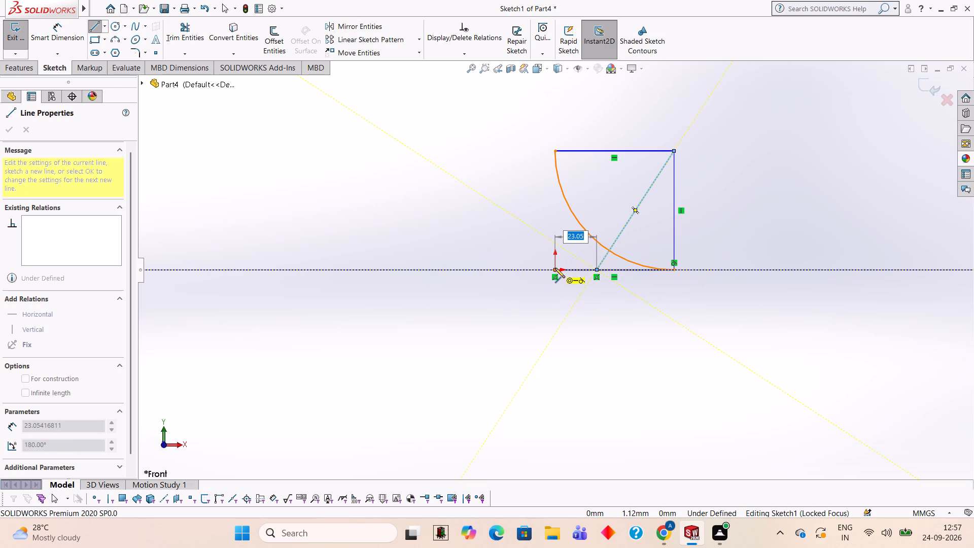
click(555, 149)
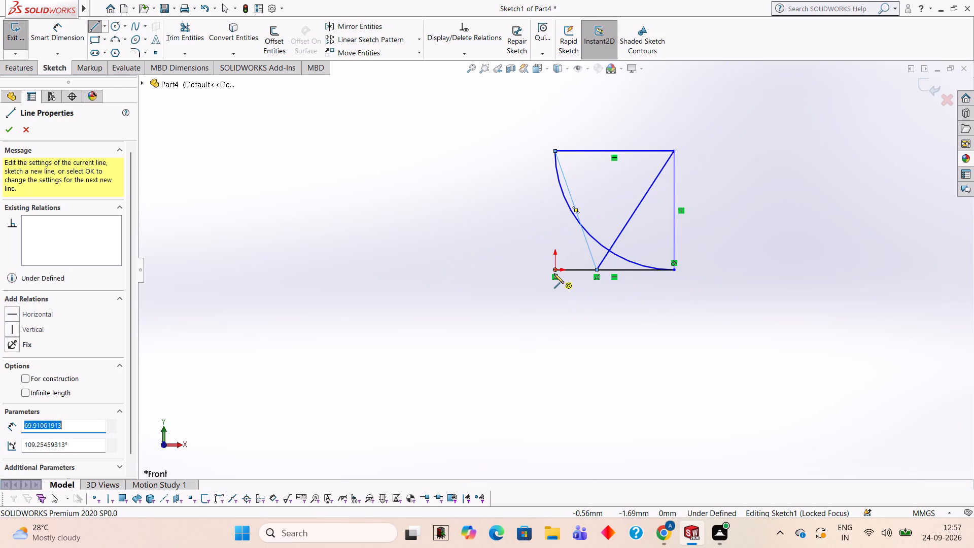
Sketch connected lines from the origin to the top line, down to the arc-diagonal crossing, horizontally to the vertical line, and back to the top-line point.
click(555, 268)
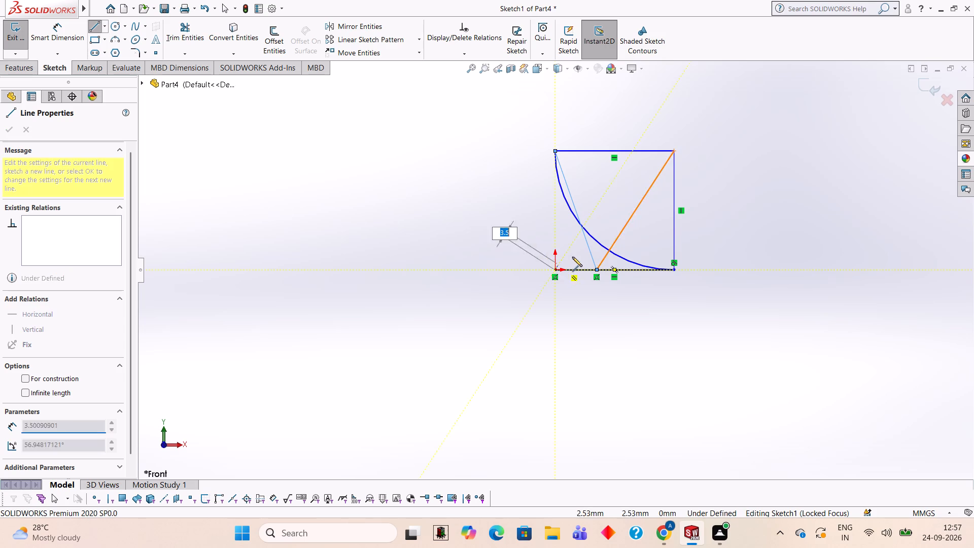
click(636, 151)
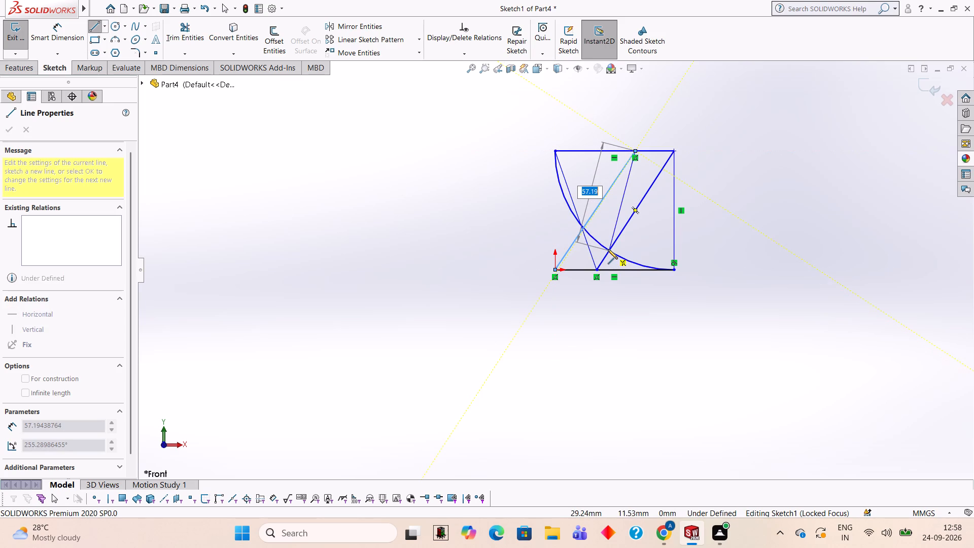
click(608, 249)
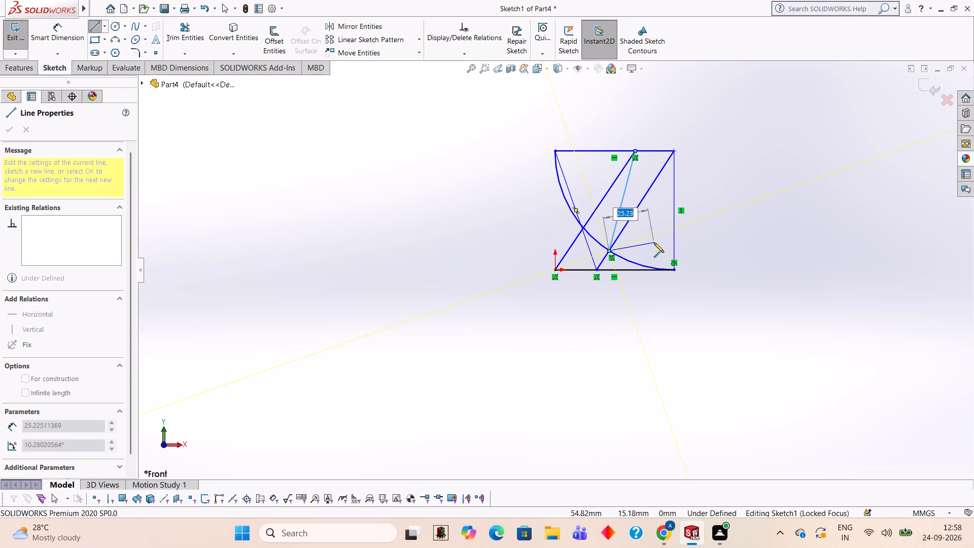
click(673, 250)
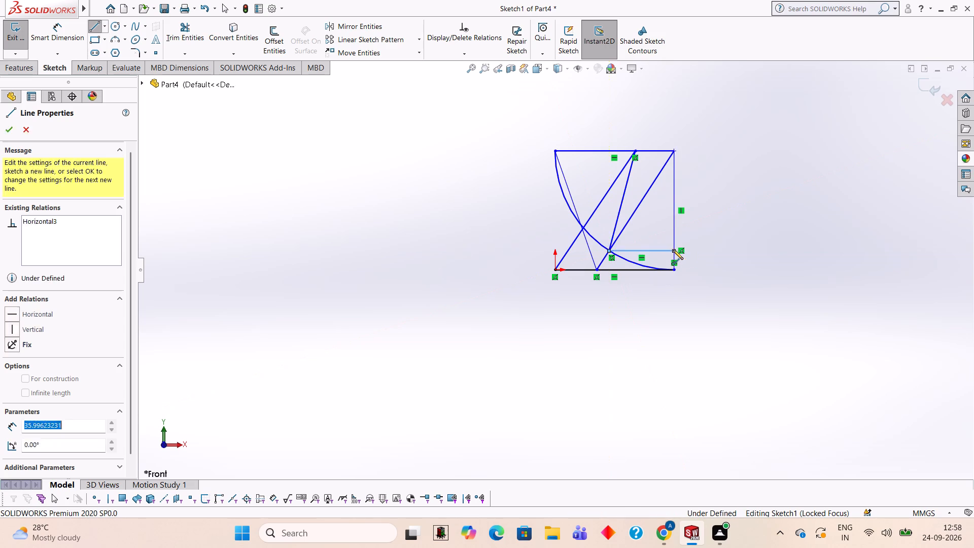
click(634, 153)
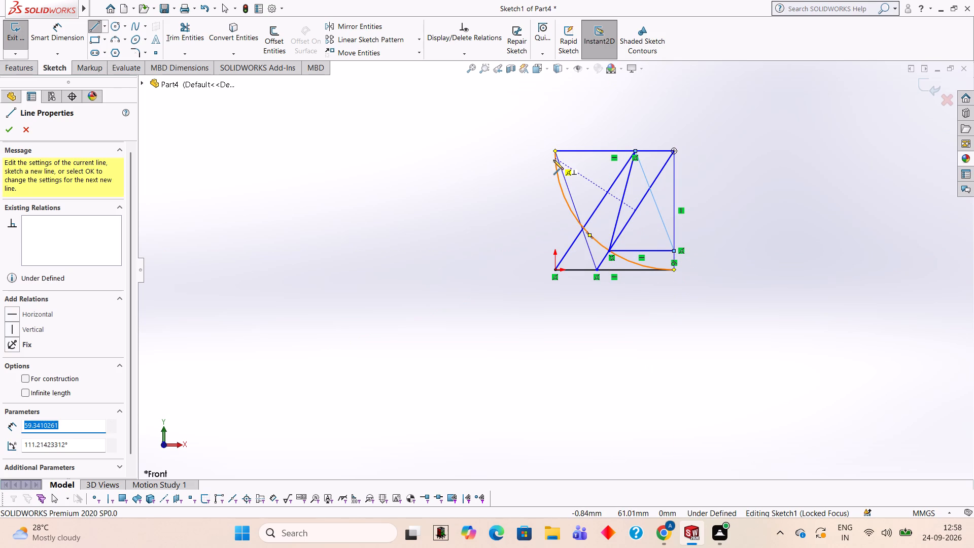
Sketch a line about 63 mm long from the arc's upper endpoint to the arc-diagonal crossing.
click(554, 150)
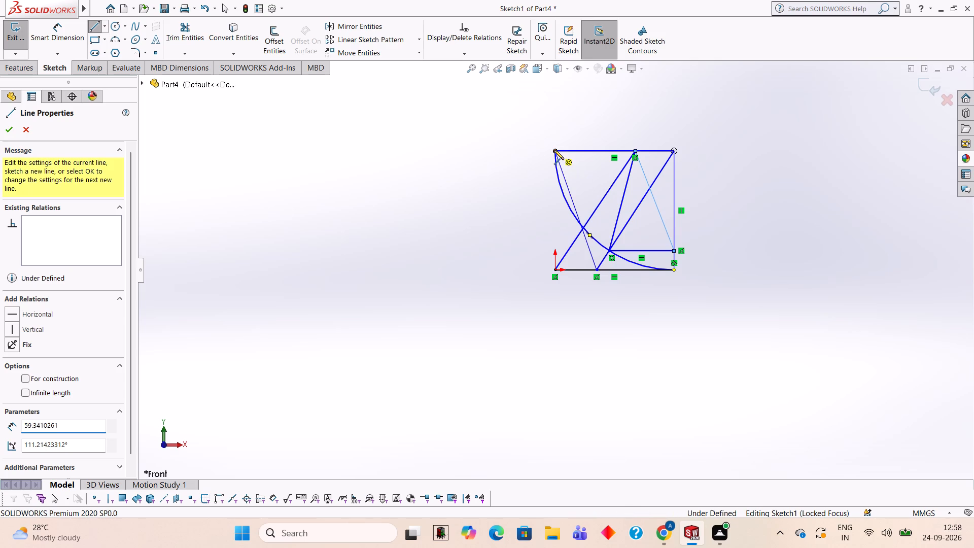
click(609, 252)
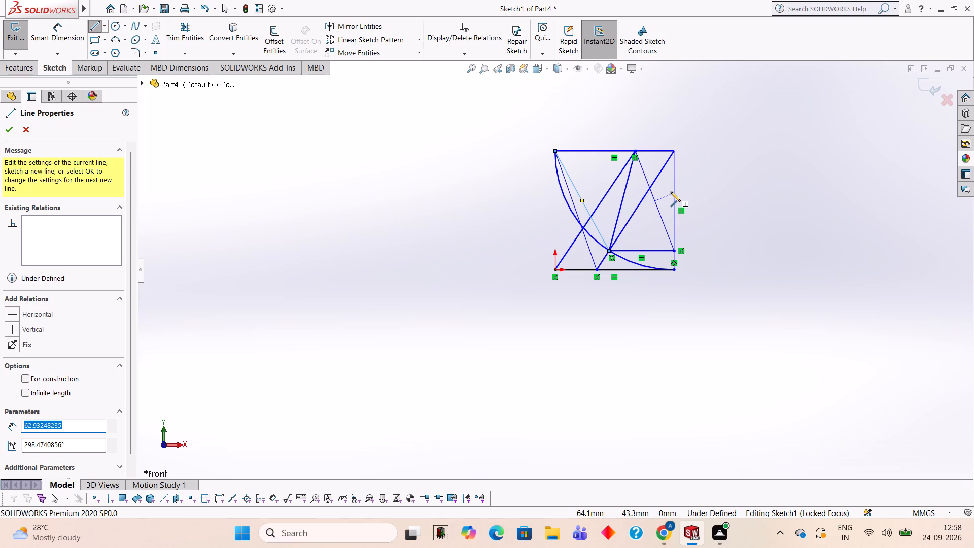
Sketch a six-line zigzag from the upper-right corner through an outer base-level point and four line midpoints, ending below the base line with a 31 mm segment.
click(675, 149)
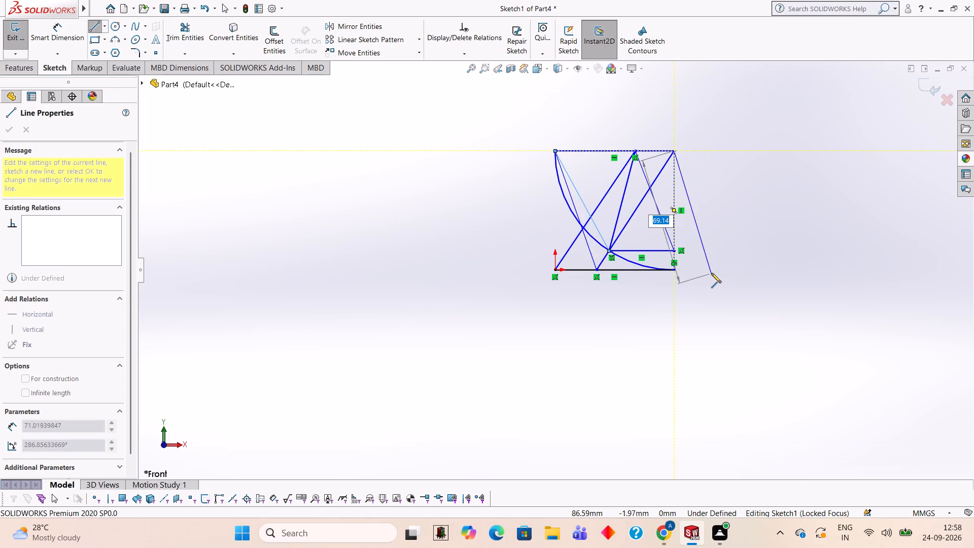
click(713, 271)
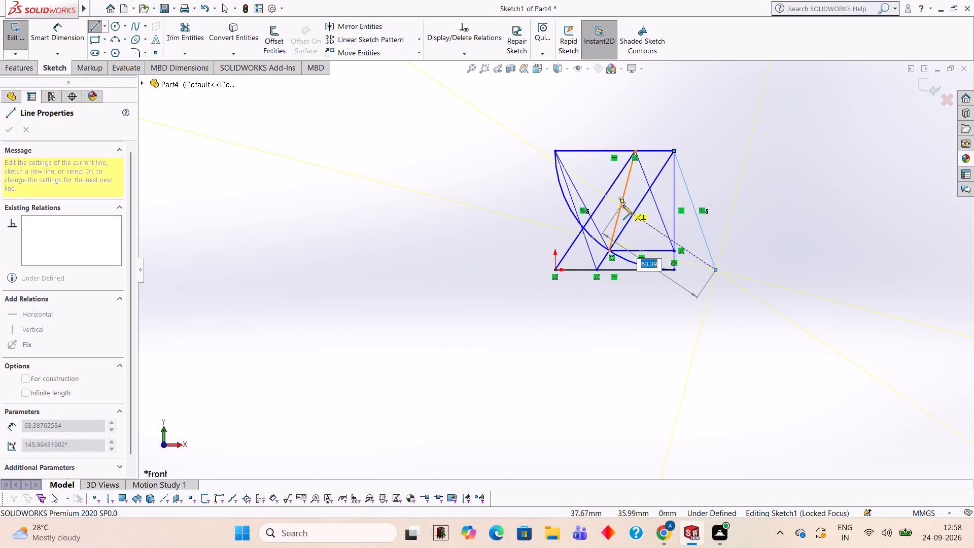
click(619, 201)
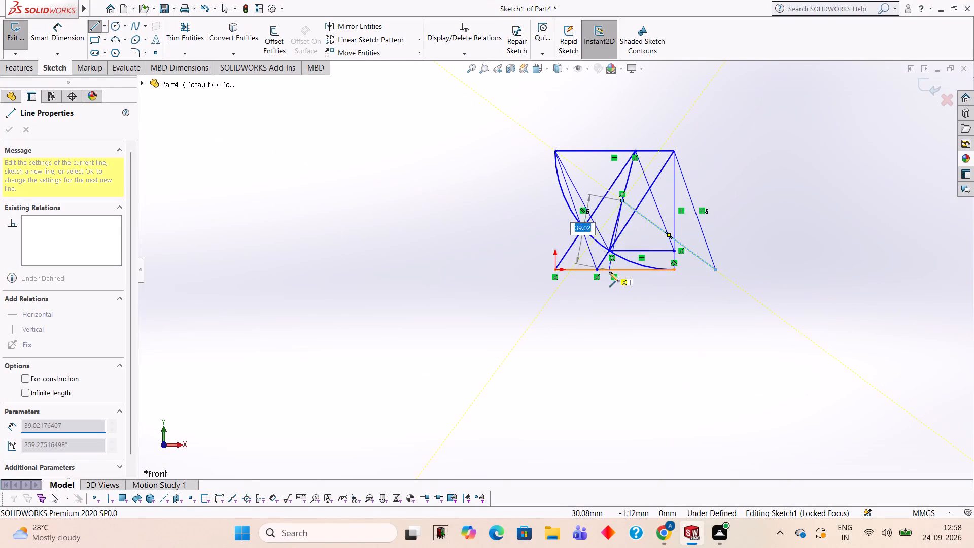
click(695, 213)
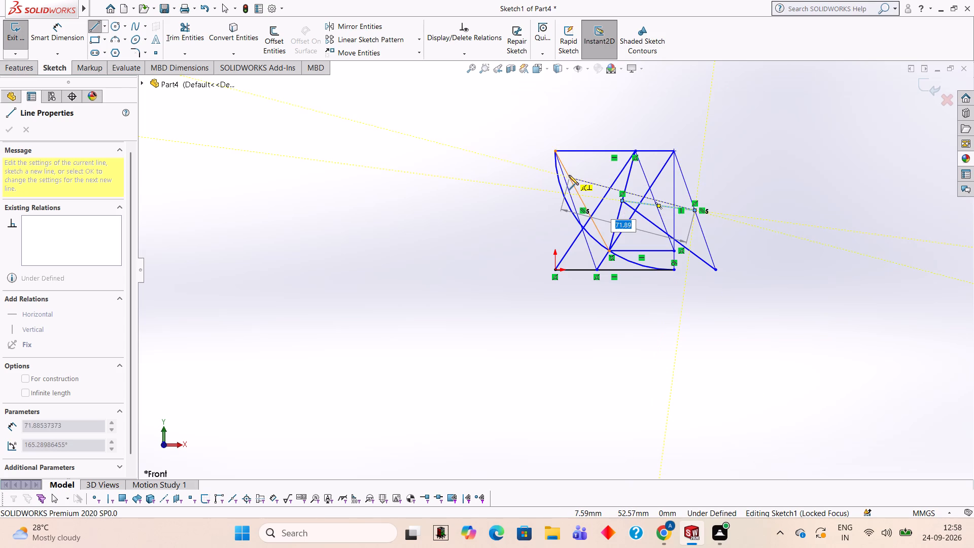
click(613, 149)
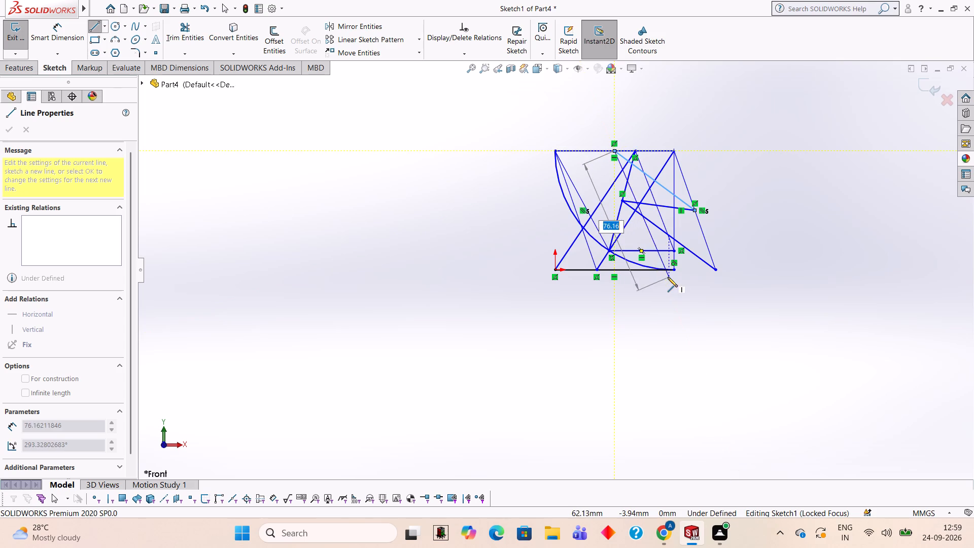
click(644, 251)
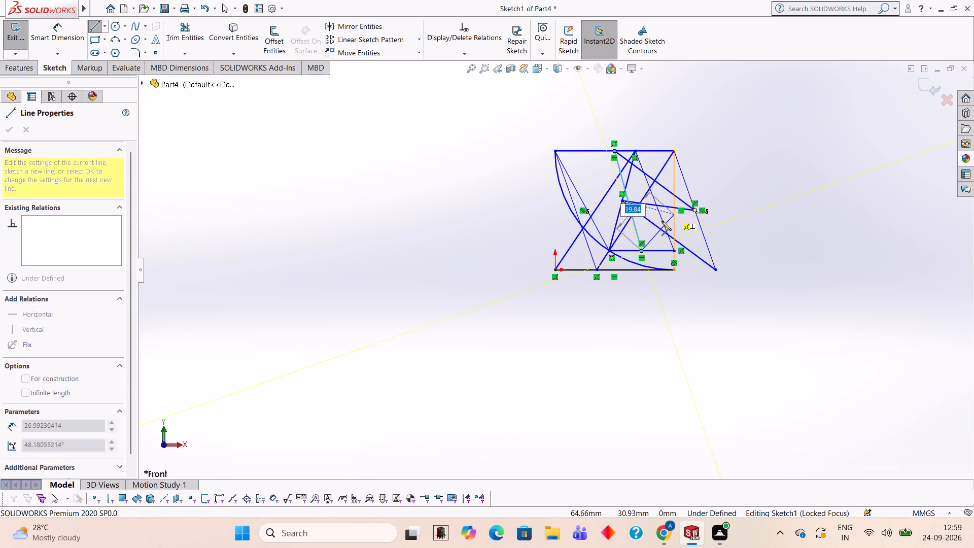
click(691, 279)
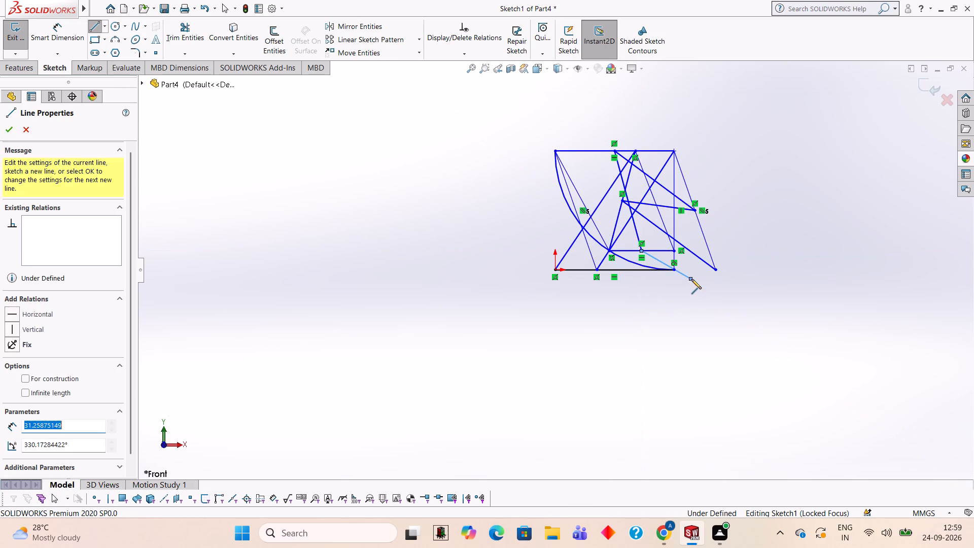
key(Escape)
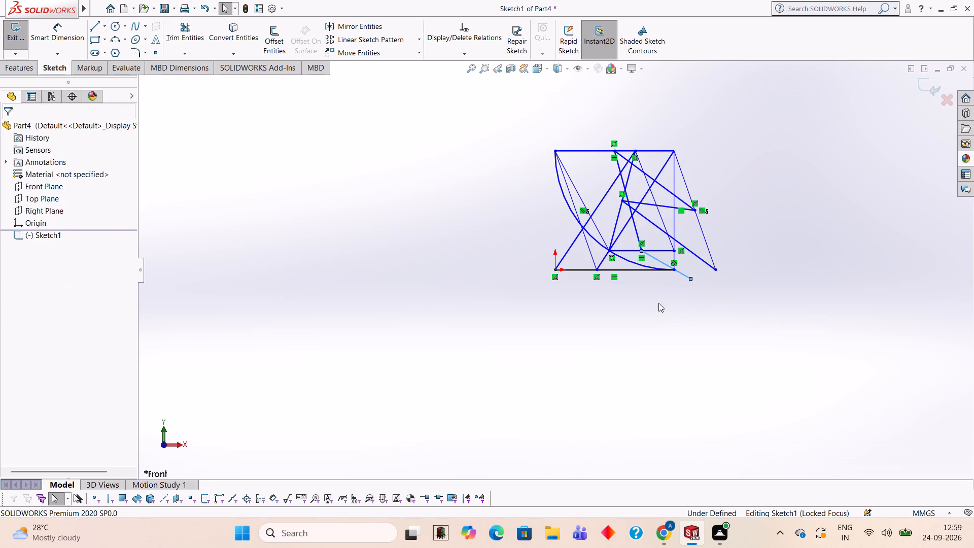
Undo the inner and zigzag lines back to the quarter arc with its base, top and vertical lines.
key(ctrl+z)
key(ctrl+z)
key(ctrl+z)
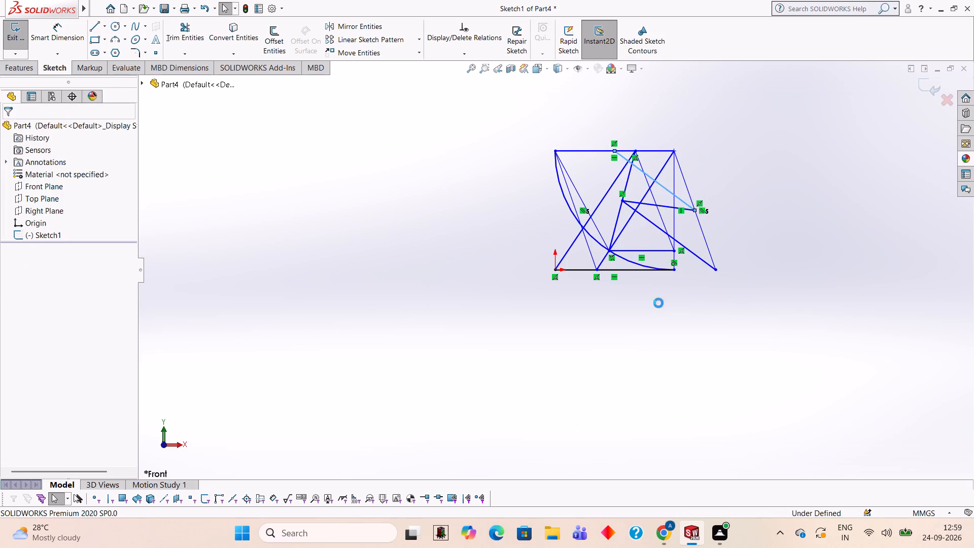
key(ctrl+z)
key(ctrl+z)
key(ctrl+z)
key(ctrl+z)
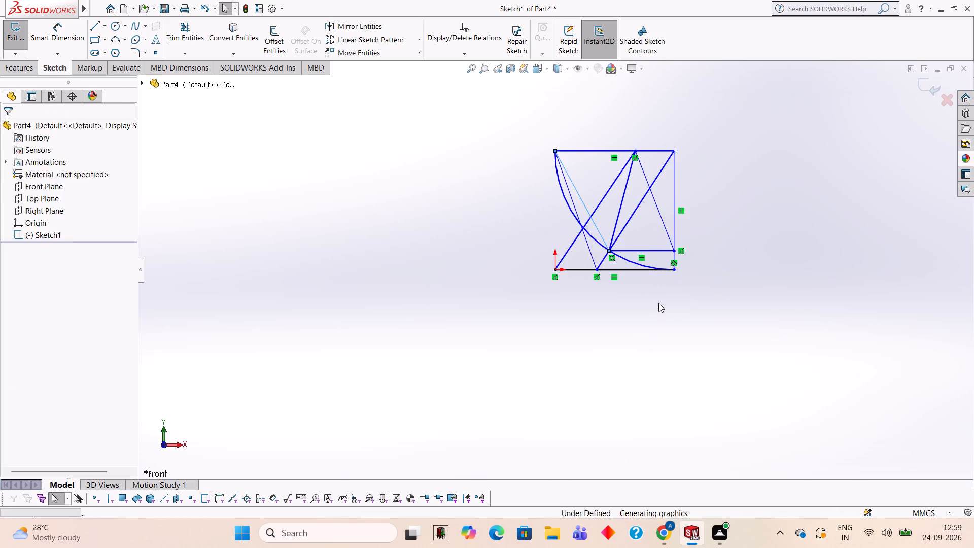
key(ctrl+z)
key(ctrl+z)
key(ctrl+z)
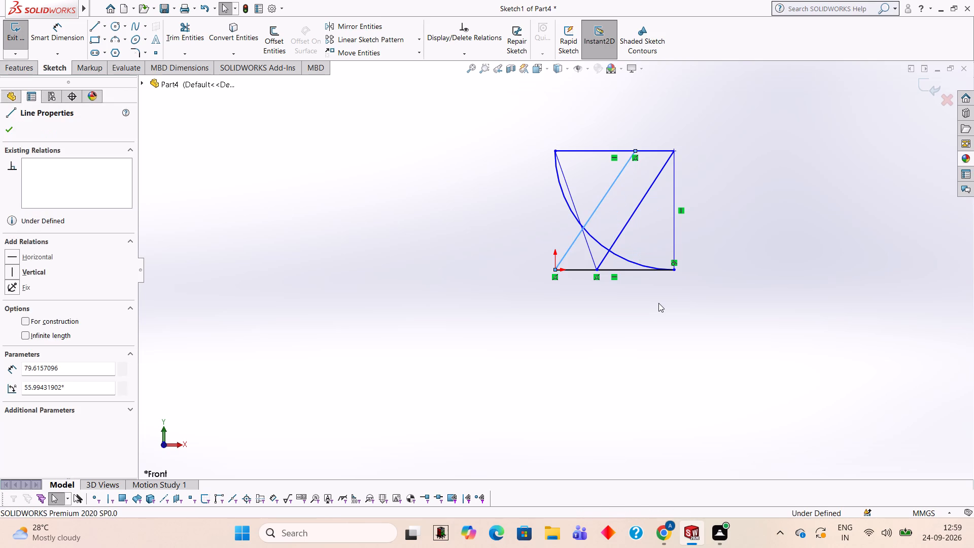
key(ctrl+z)
key(ctrl+z)
key(ctrl+z)
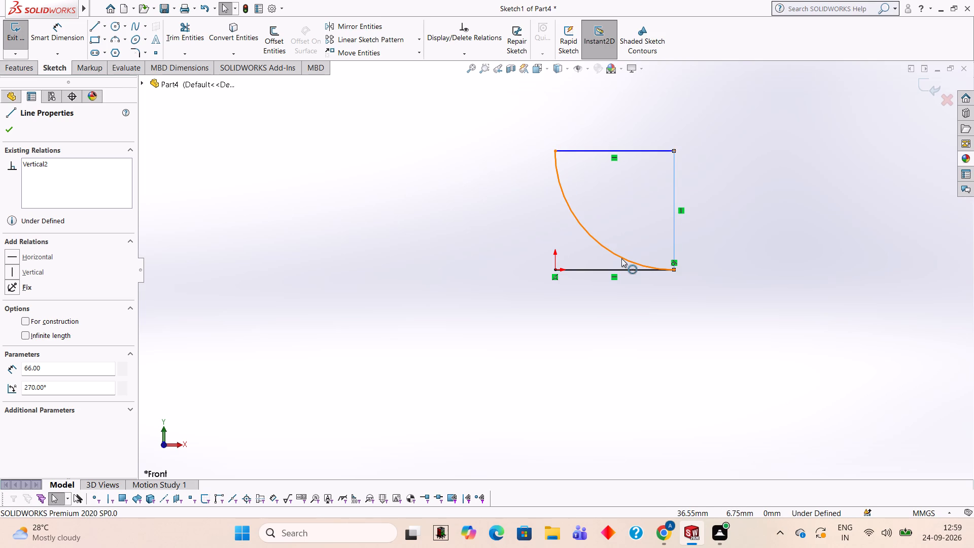
Sketch a 66 mm diagonal line from the quarter arc's midpoint to the profile's upper-right corner.
click(589, 235)
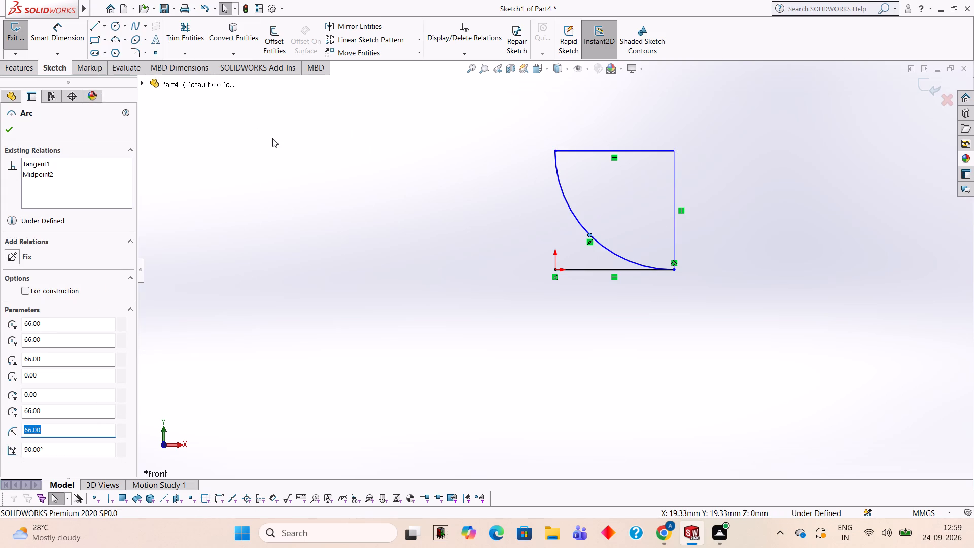
click(91, 29)
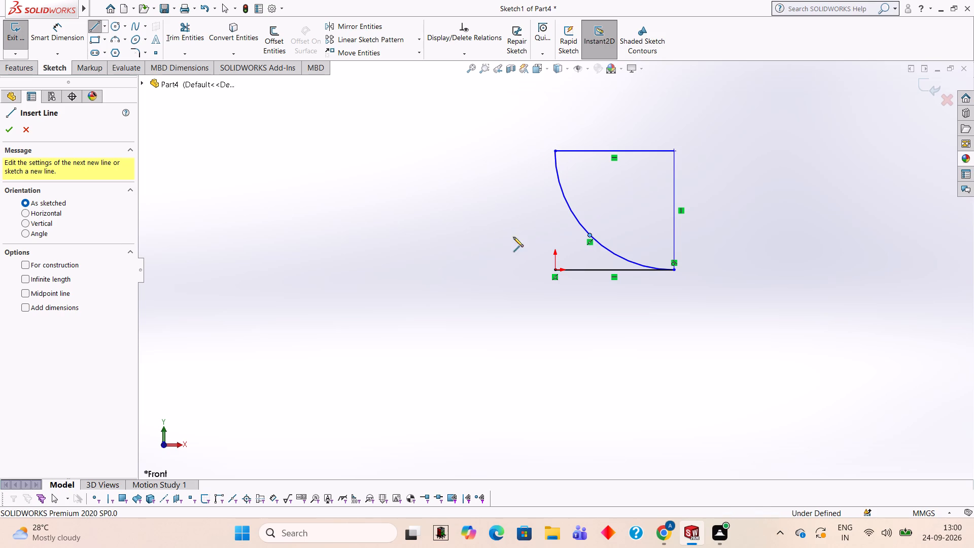
click(589, 234)
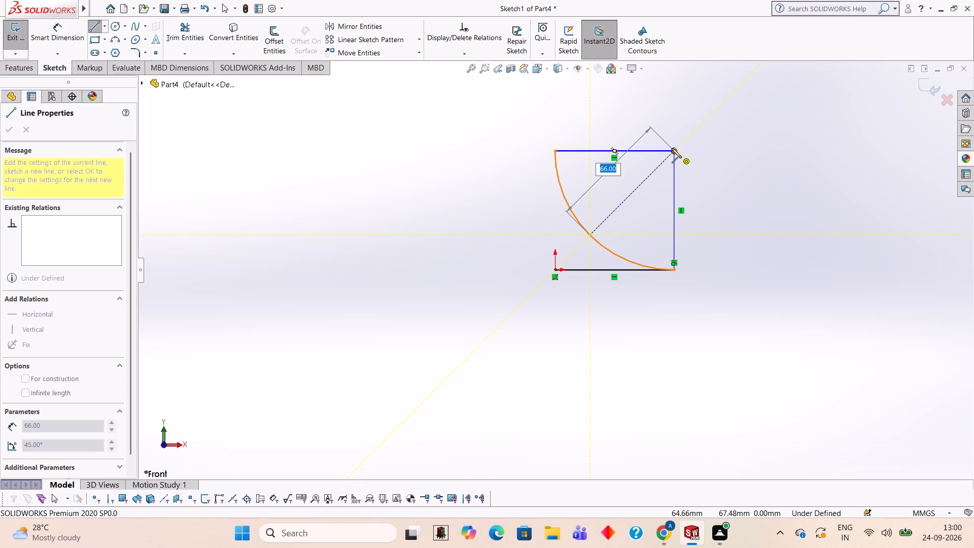
click(672, 148)
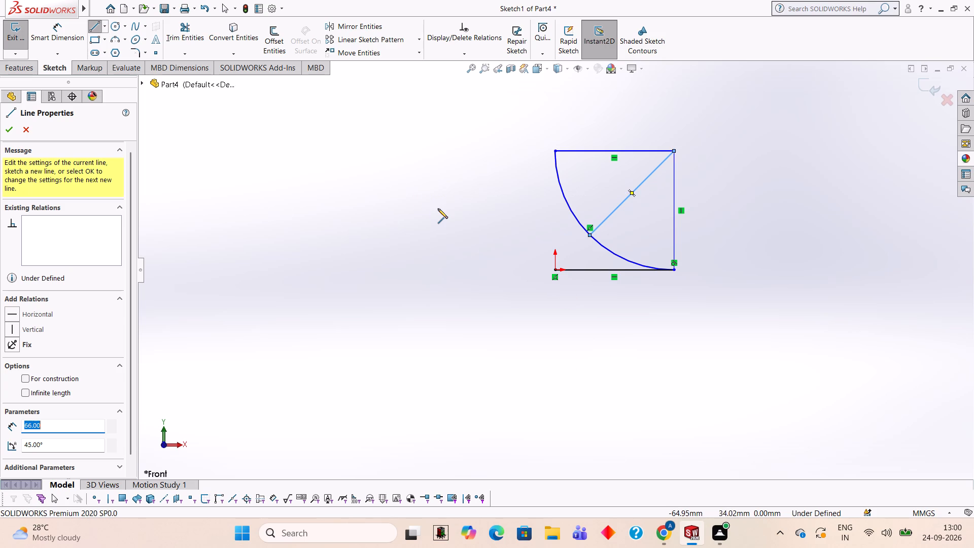
Sketch five connected lines: about 68 mm horizontally to the arc, 23 mm up to the top line, then through the diagonal's and vertical's midpoints to the arc midpoint.
click(440, 196)
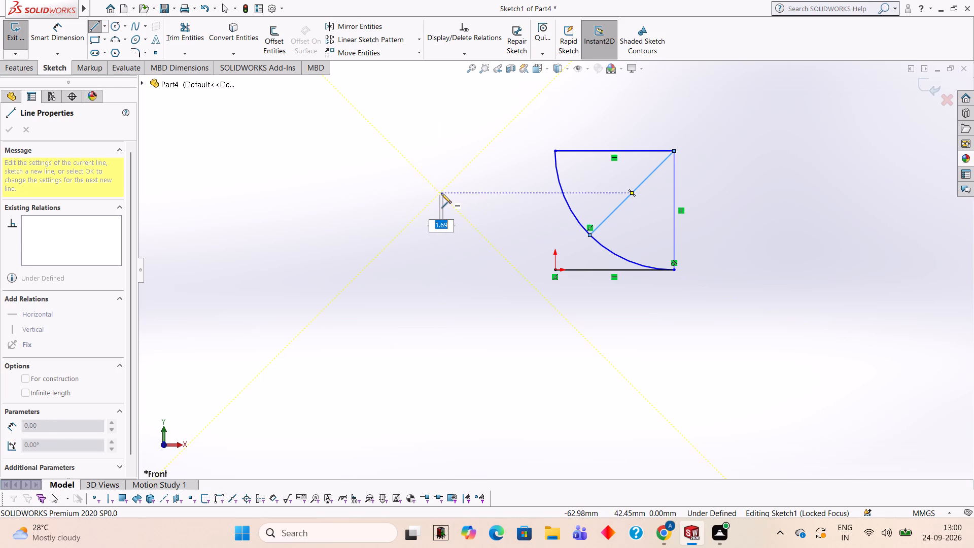
click(562, 192)
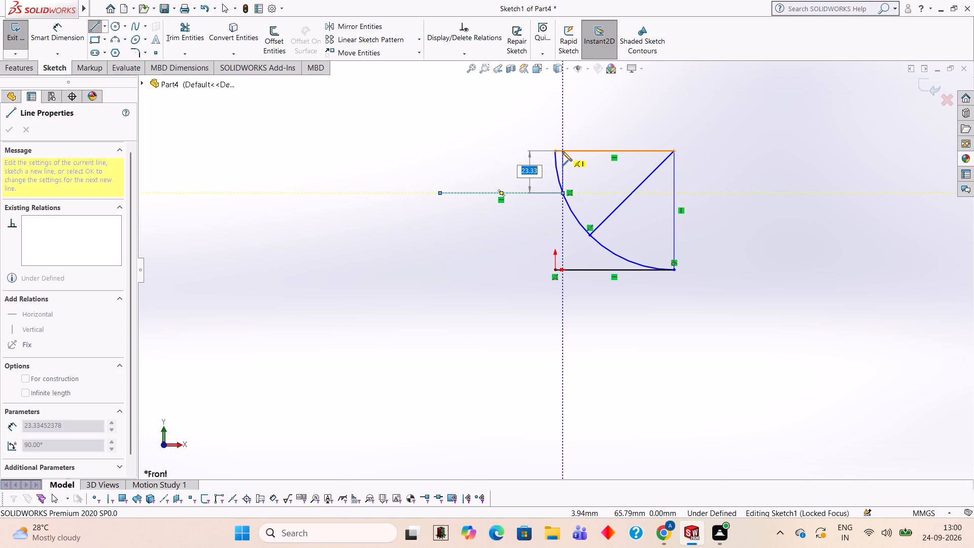
click(562, 150)
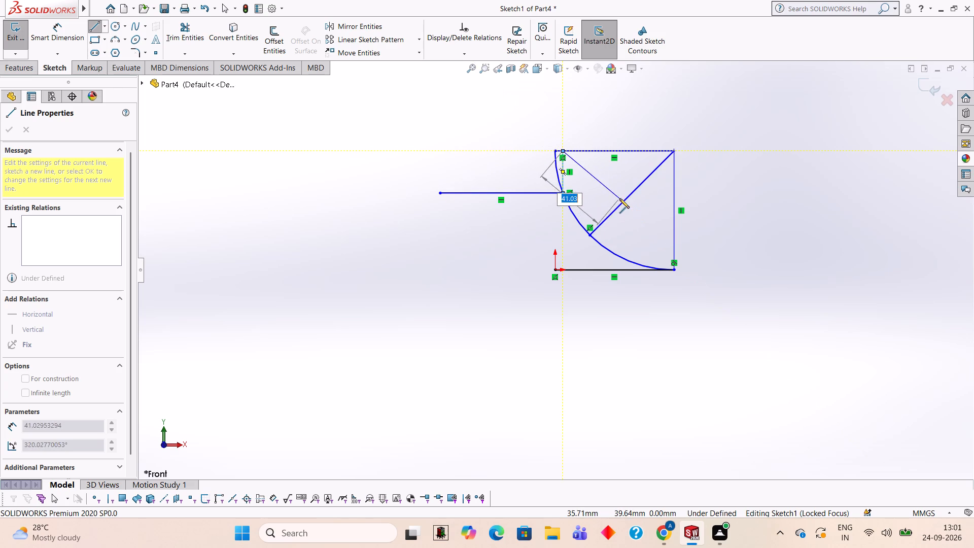
click(632, 192)
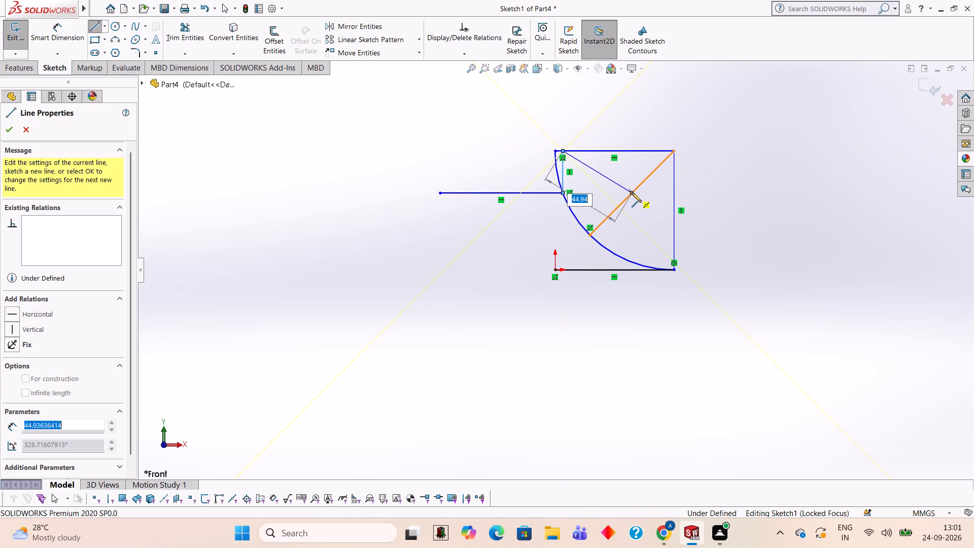
click(673, 210)
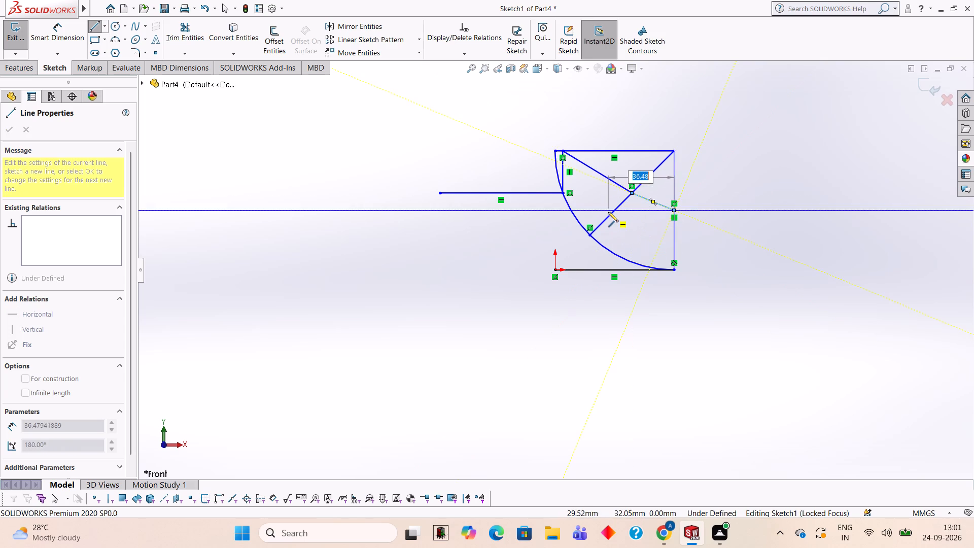
click(590, 233)
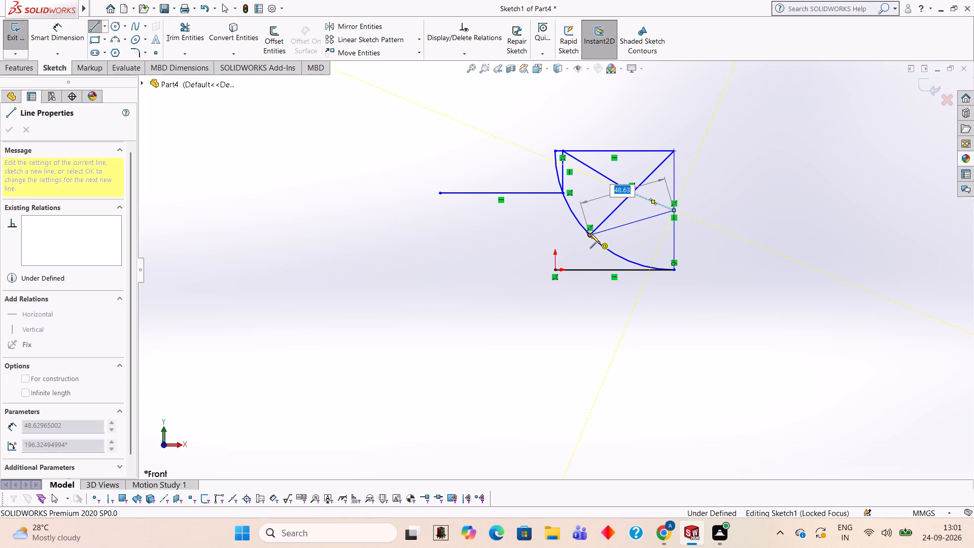
Sketch a line about 50.5 mm long from the arc's upper endpoint to the arc's midpoint.
click(556, 151)
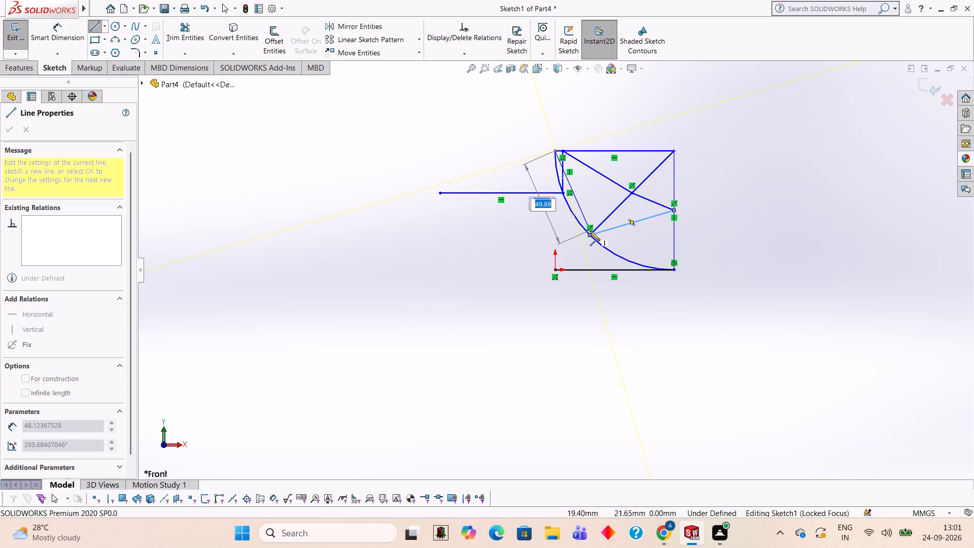
click(589, 233)
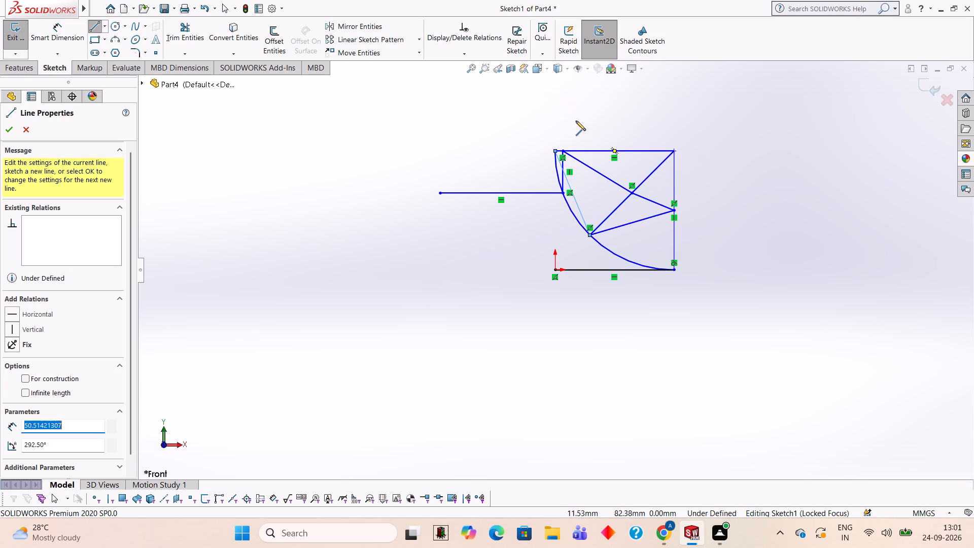
Sketch four lines forming a rectangle about 28.7 mm wide and 28.2 mm high on top of the profile's top line.
click(561, 100)
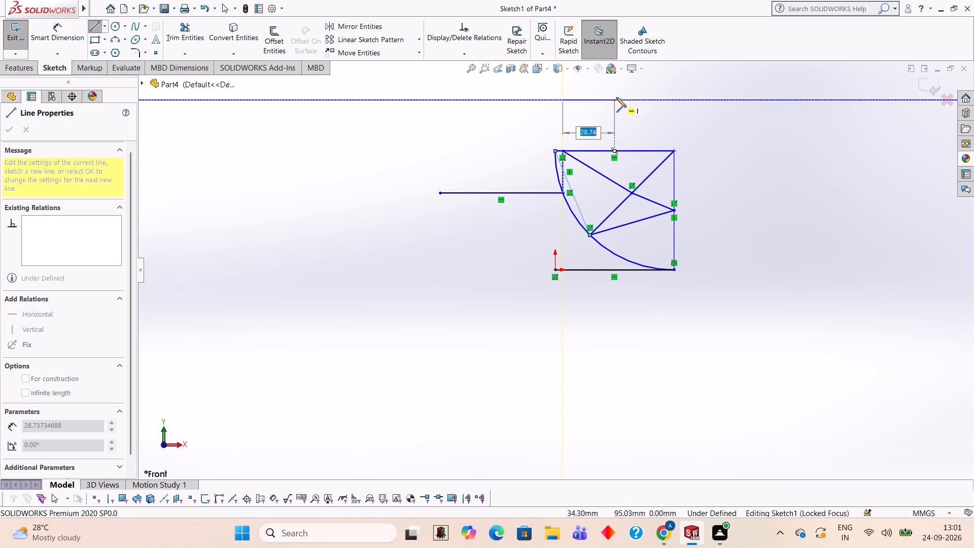
click(615, 99)
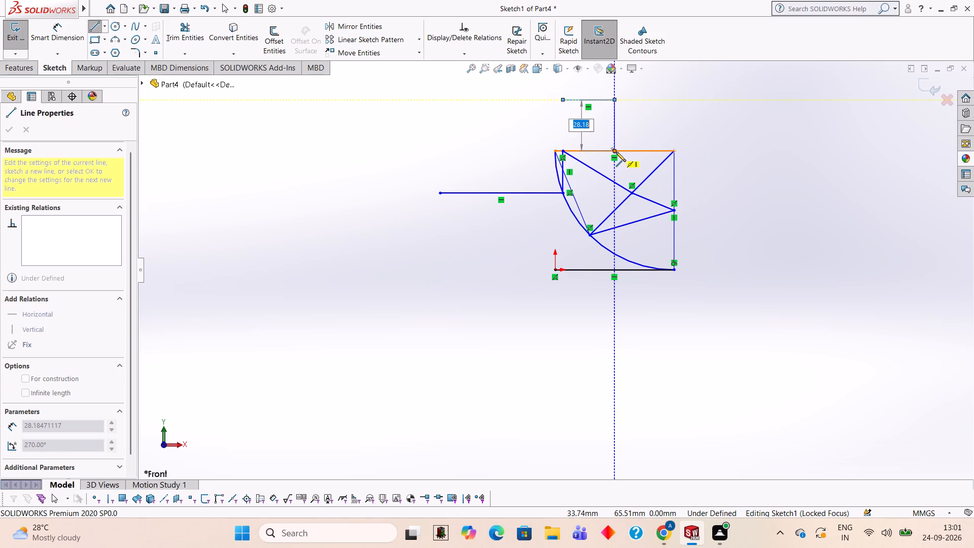
click(615, 151)
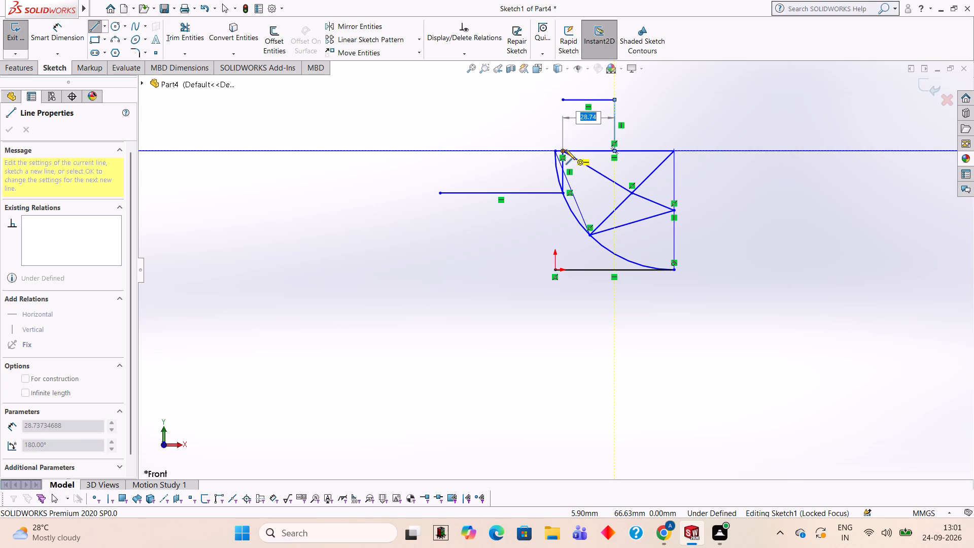
click(565, 150)
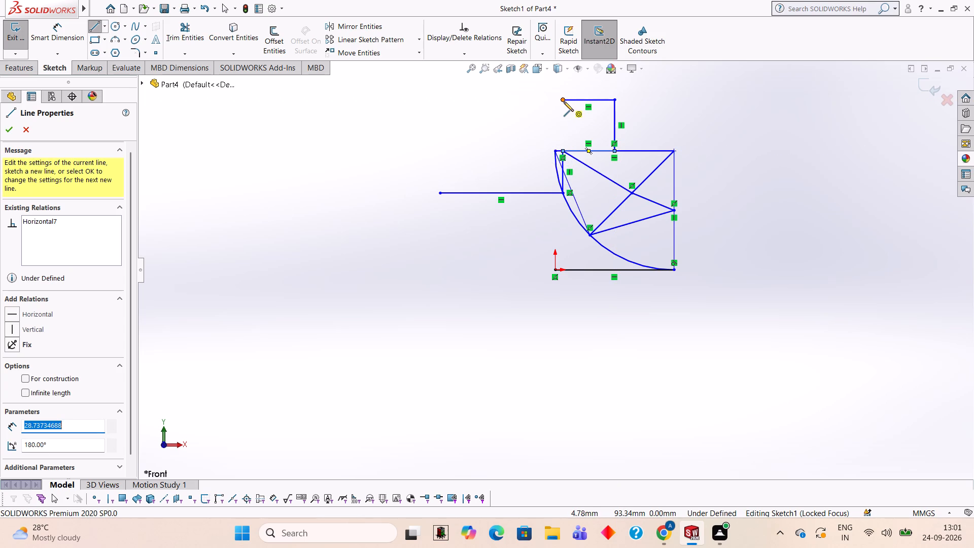
click(564, 101)
click(563, 151)
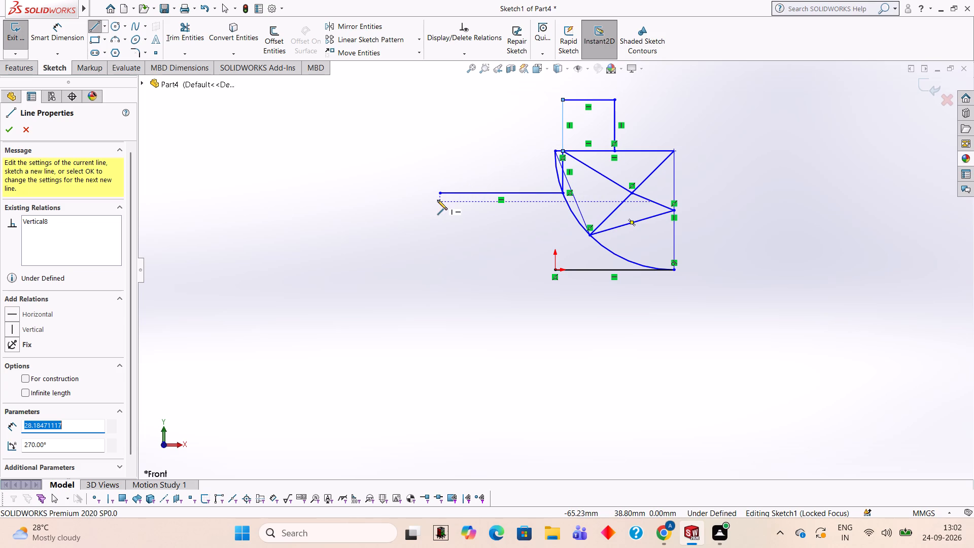
Close the shape outside the arc with a vertical line about 23 mm long and a horizontal line about 83 mm long from the arc midpoint.
click(442, 236)
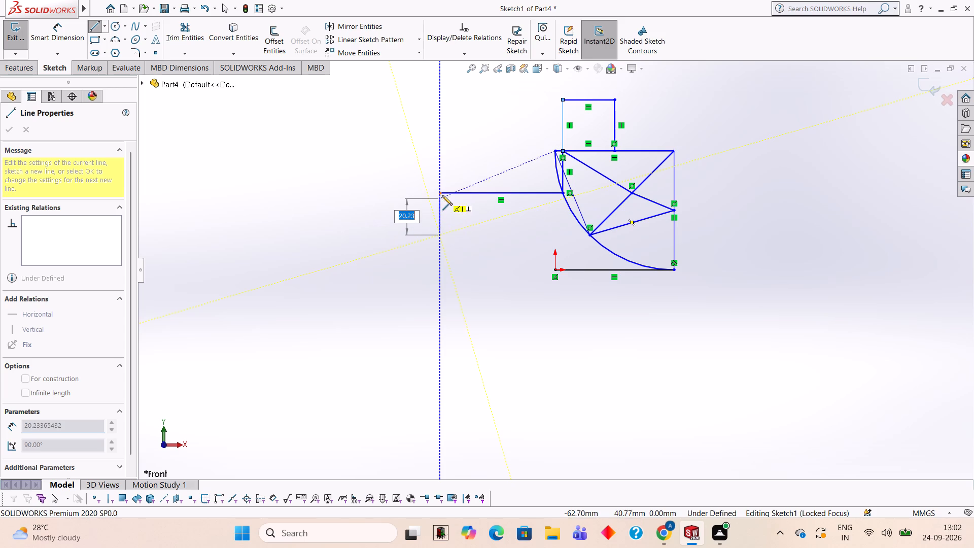
click(442, 195)
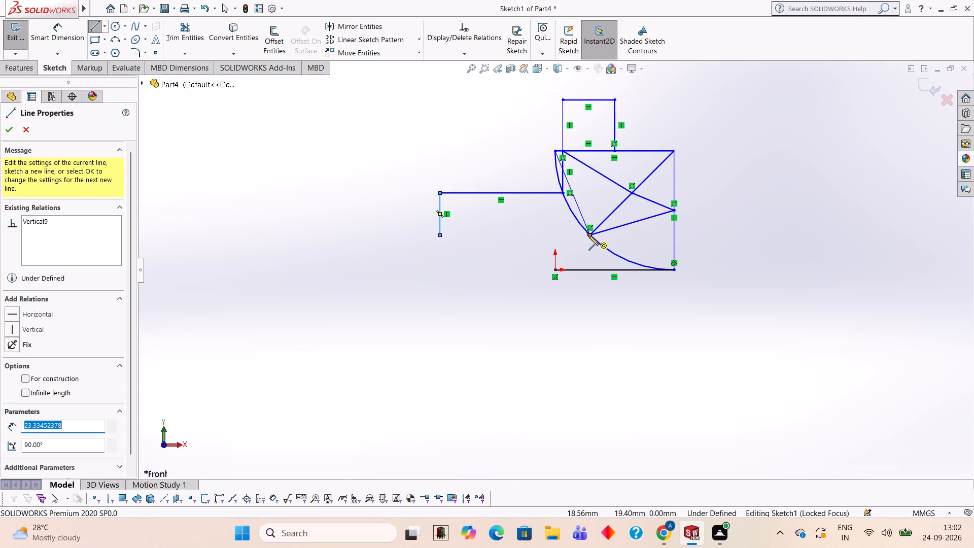
click(588, 235)
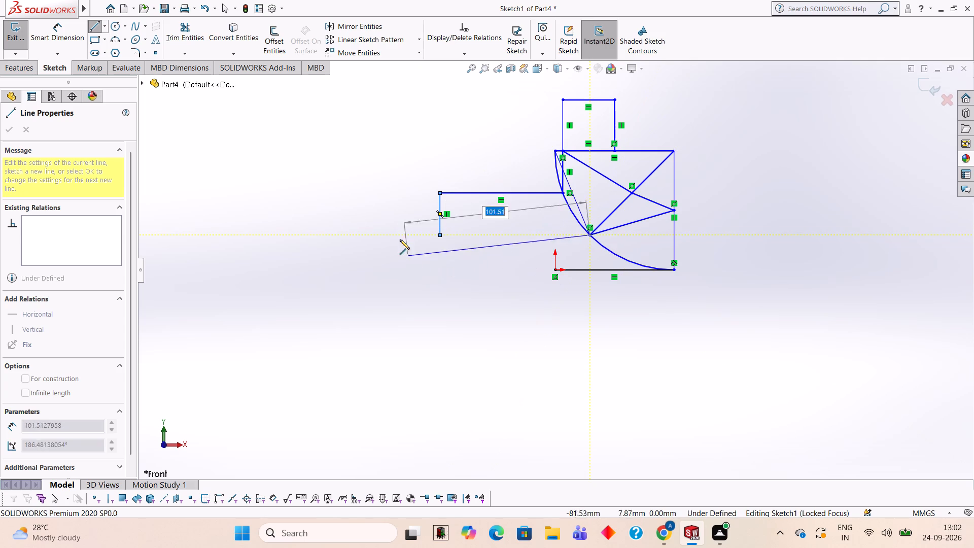
click(438, 236)
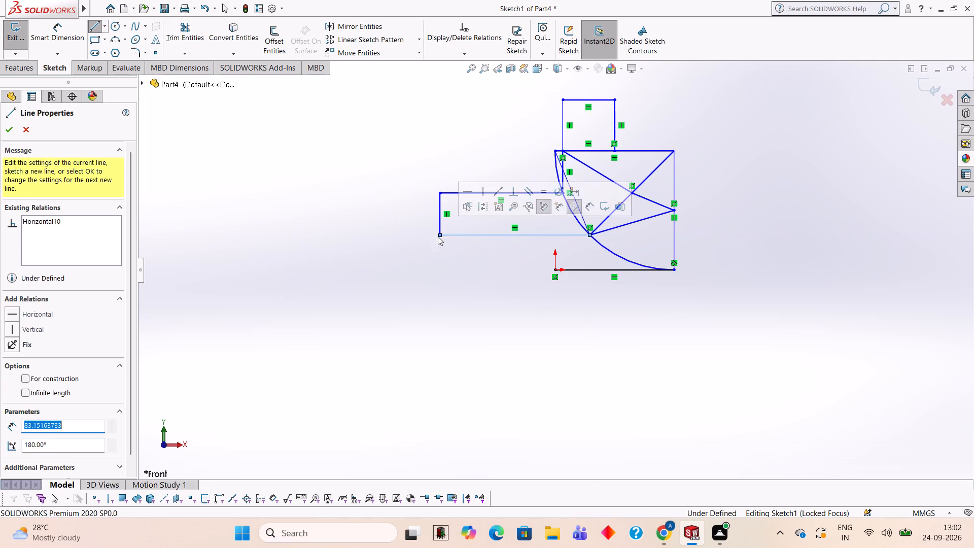
Sketch a vertical line from base level up to the 83 mm line's midpoint, connected to a line about 29.5 mm long ending at the origin.
click(512, 268)
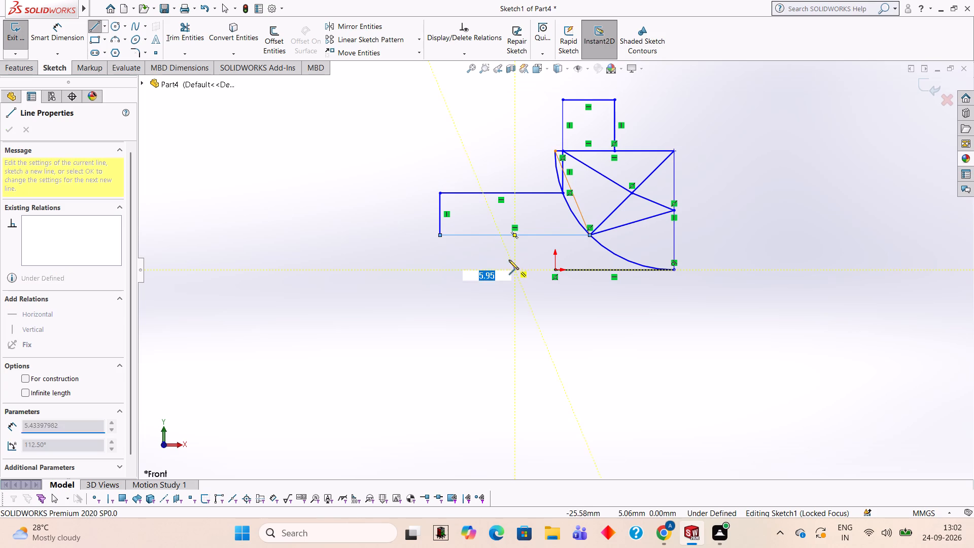
click(515, 237)
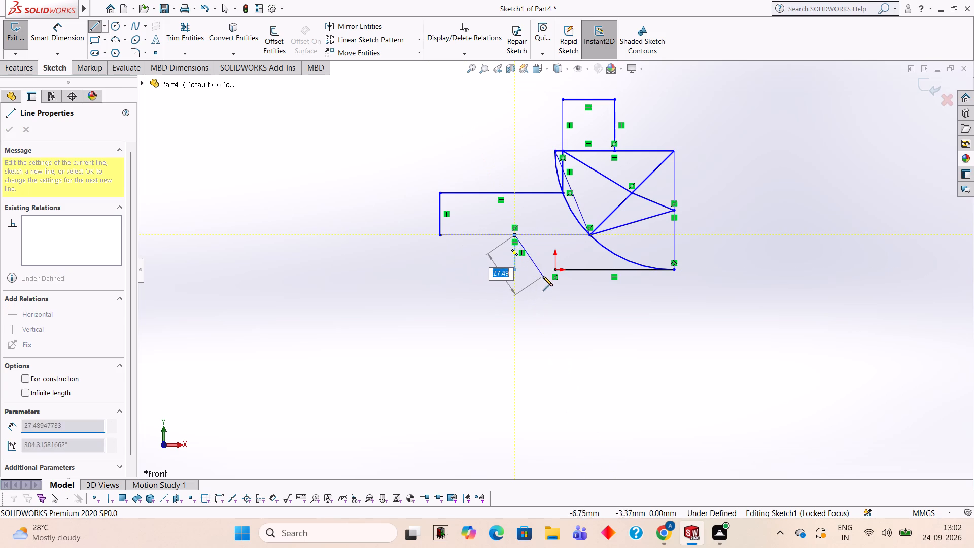
click(552, 267)
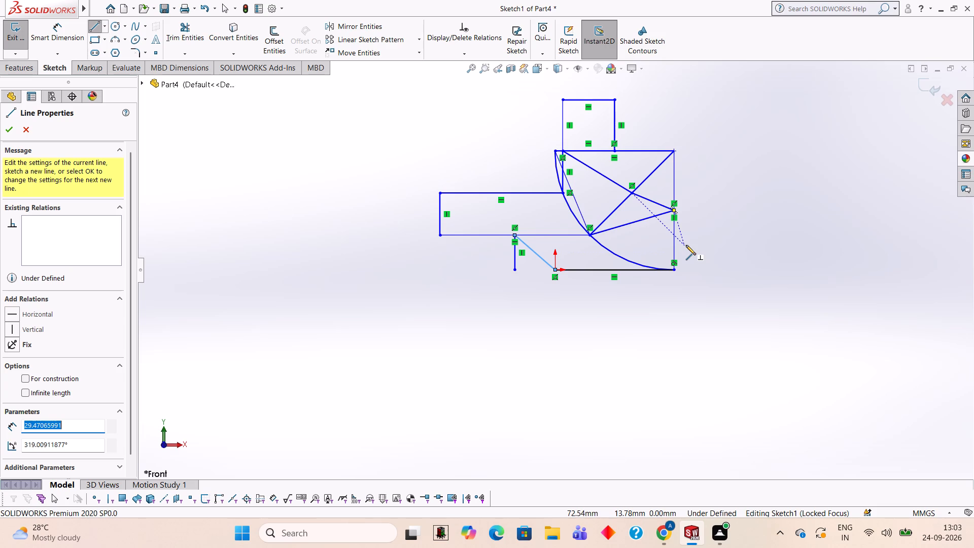
Sketch a 41 mm line perpendicular to the diagonal at its midpoint, and join its outer end to the vertical line's midpoint with a 20 mm line.
click(686, 245)
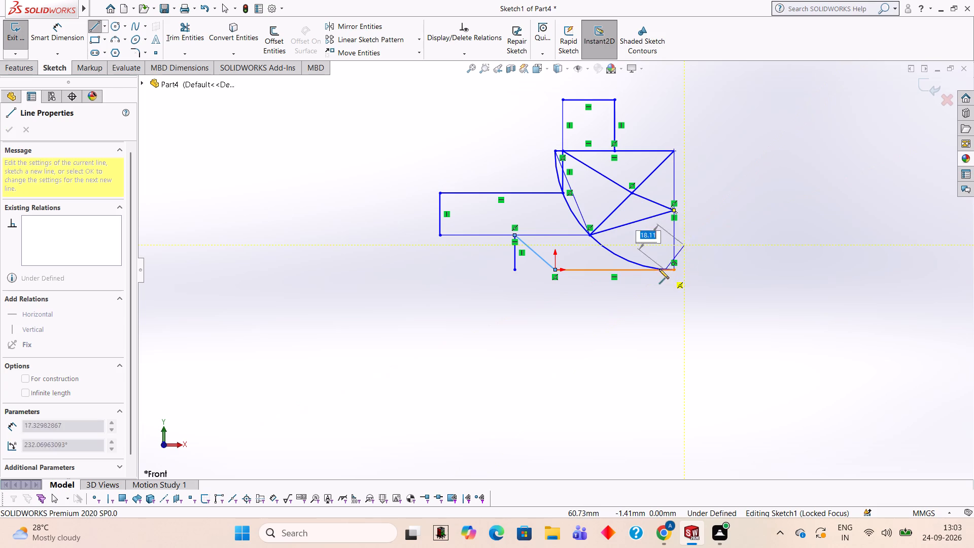
click(632, 193)
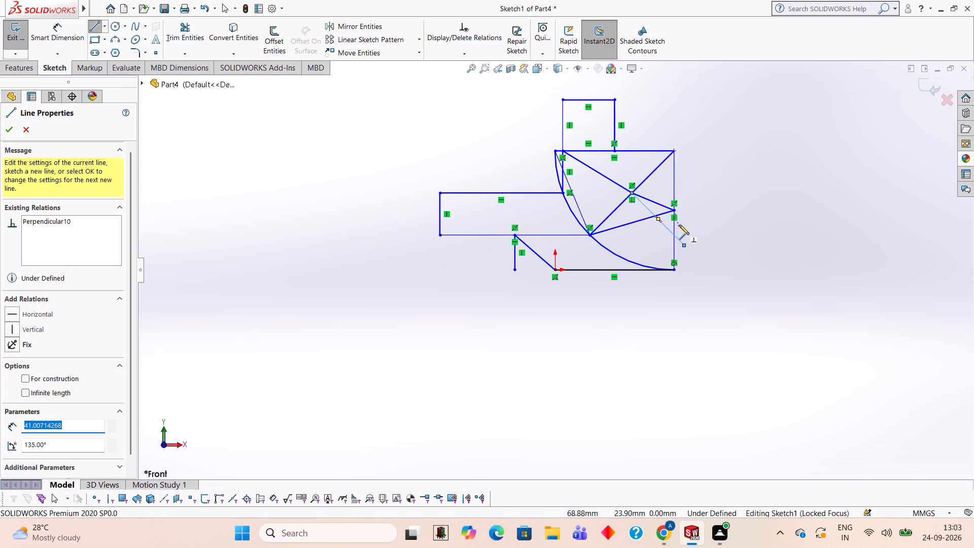
click(674, 209)
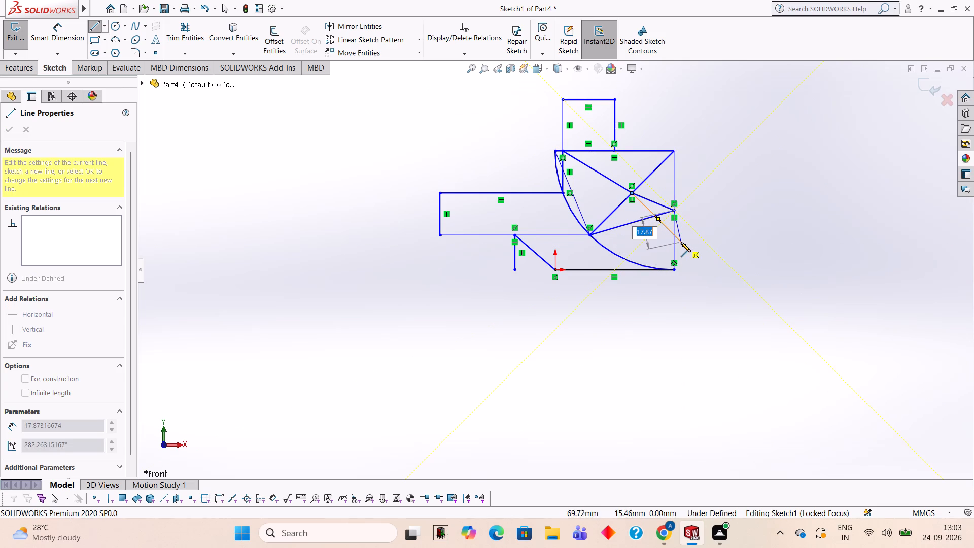
click(684, 246)
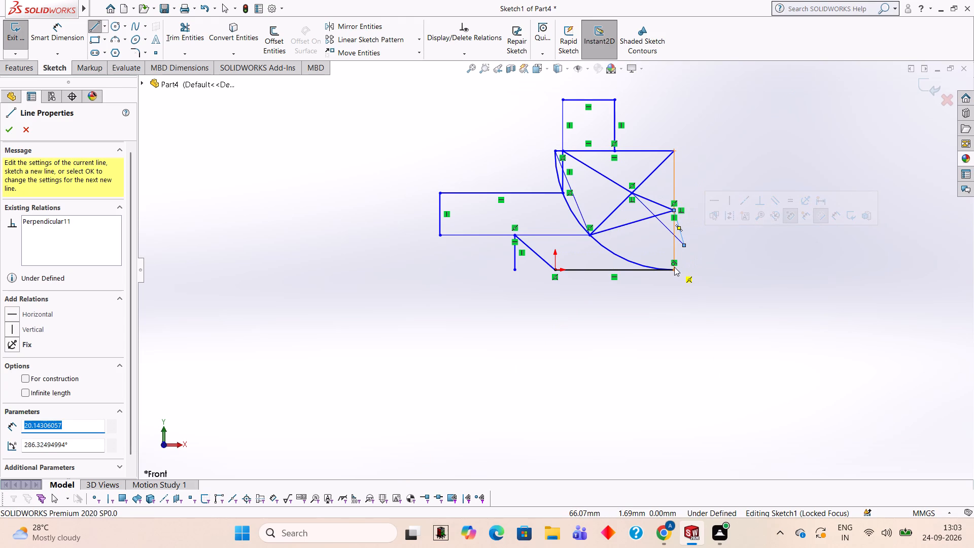
Sketch a line about 50.5 mm long from the arc's lower endpoint to the arc's midpoint.
click(673, 270)
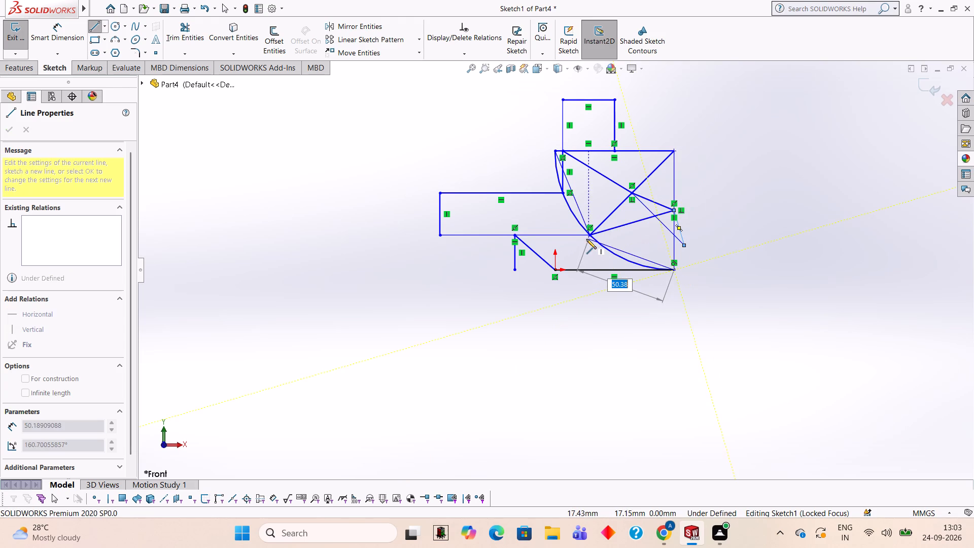
click(589, 234)
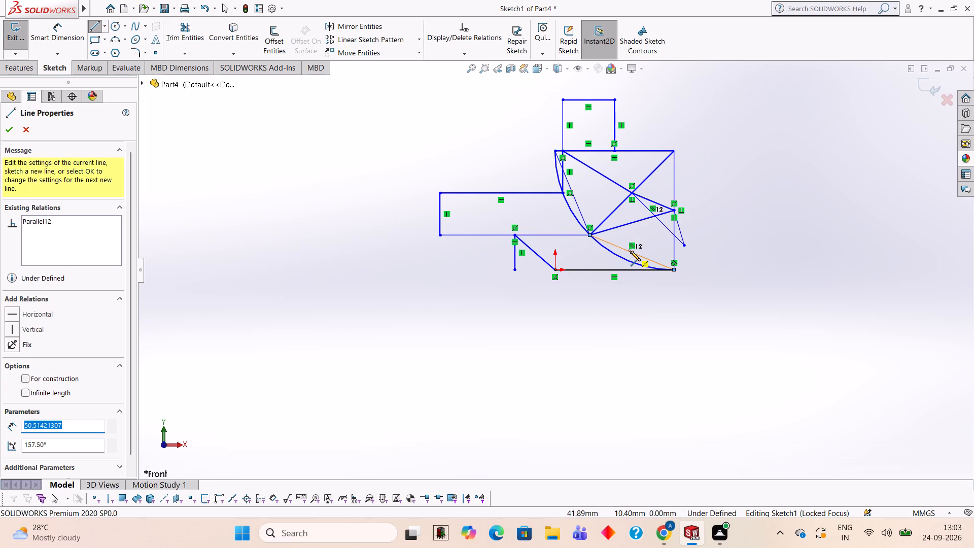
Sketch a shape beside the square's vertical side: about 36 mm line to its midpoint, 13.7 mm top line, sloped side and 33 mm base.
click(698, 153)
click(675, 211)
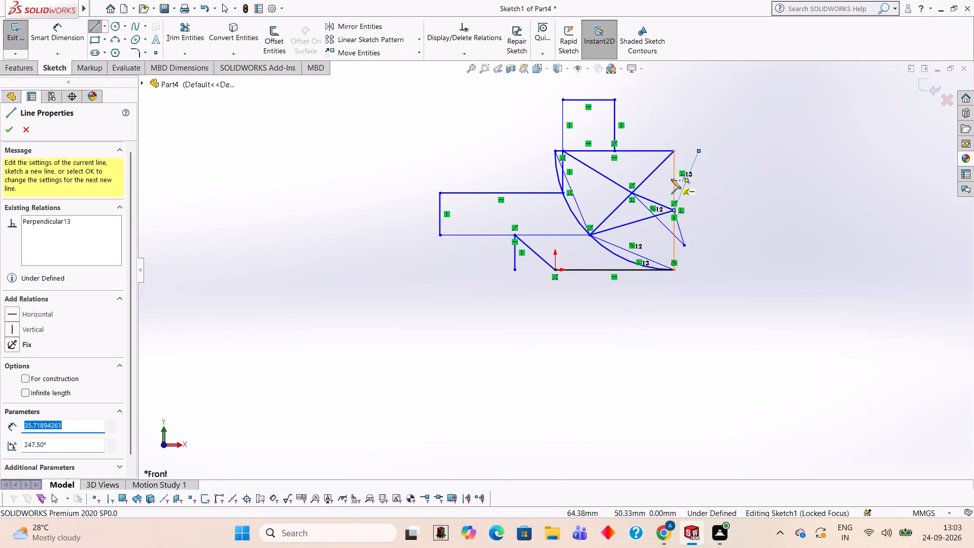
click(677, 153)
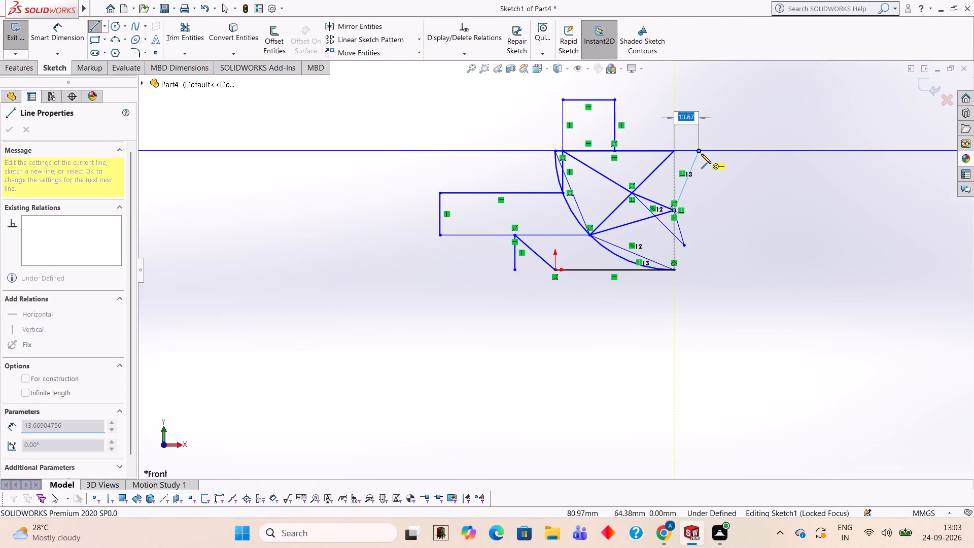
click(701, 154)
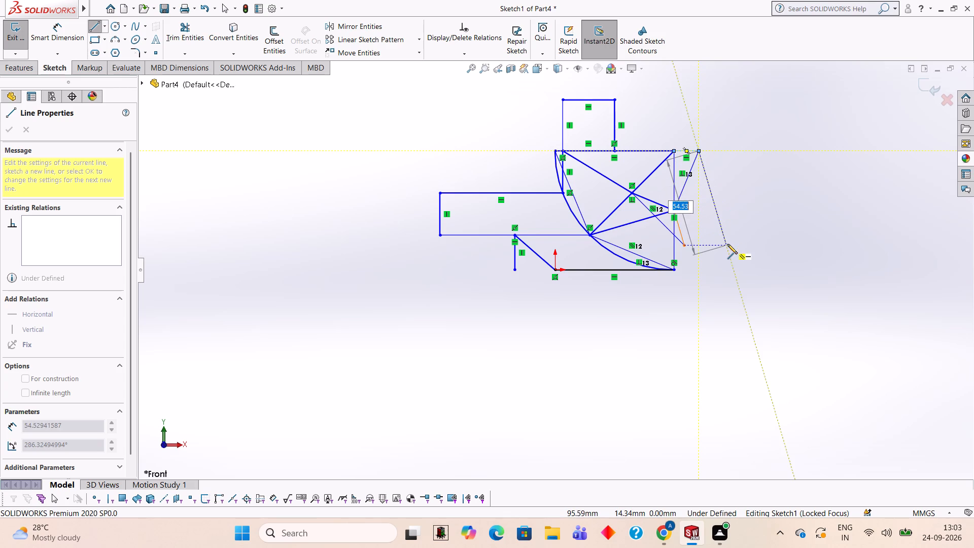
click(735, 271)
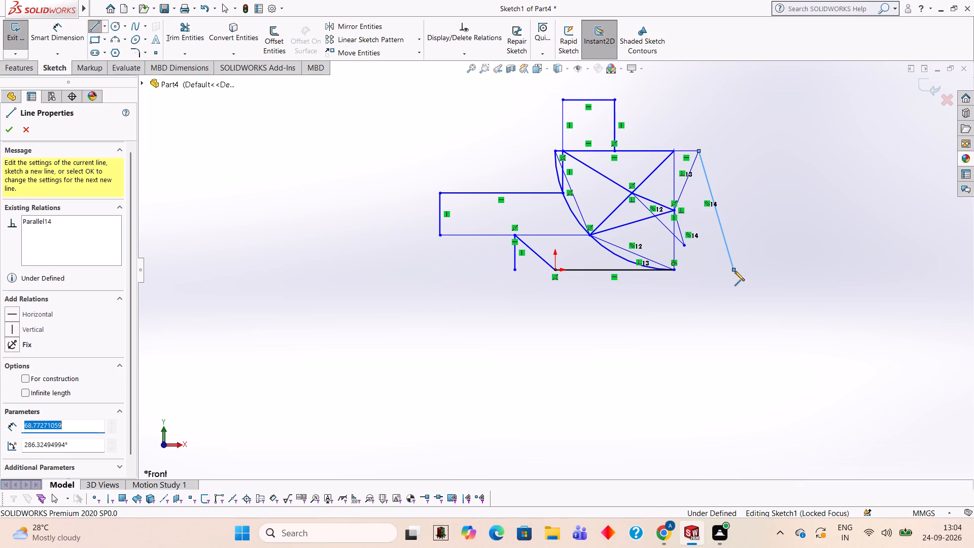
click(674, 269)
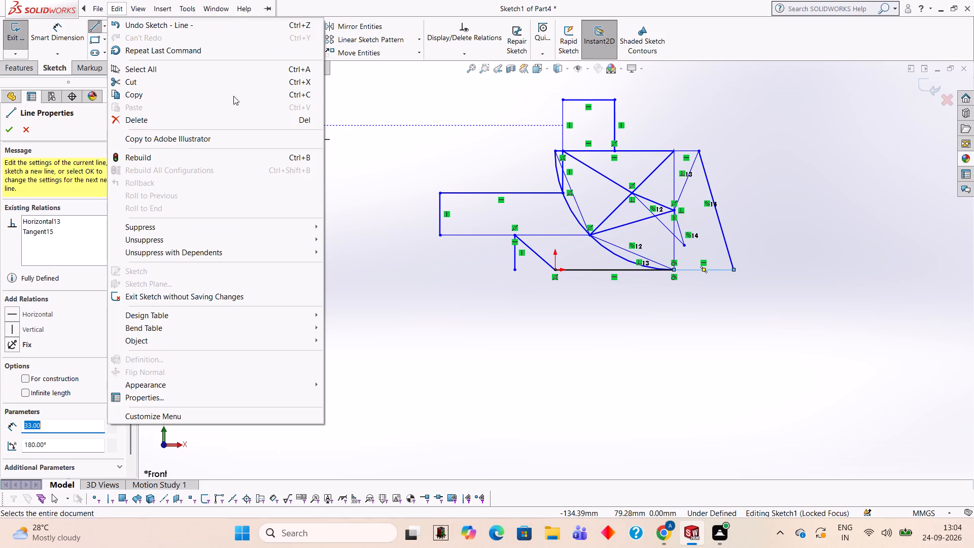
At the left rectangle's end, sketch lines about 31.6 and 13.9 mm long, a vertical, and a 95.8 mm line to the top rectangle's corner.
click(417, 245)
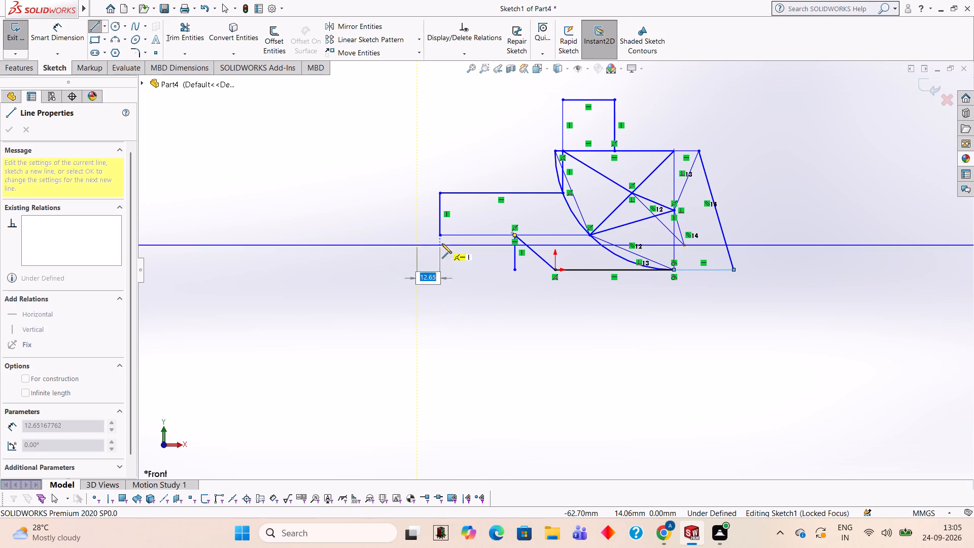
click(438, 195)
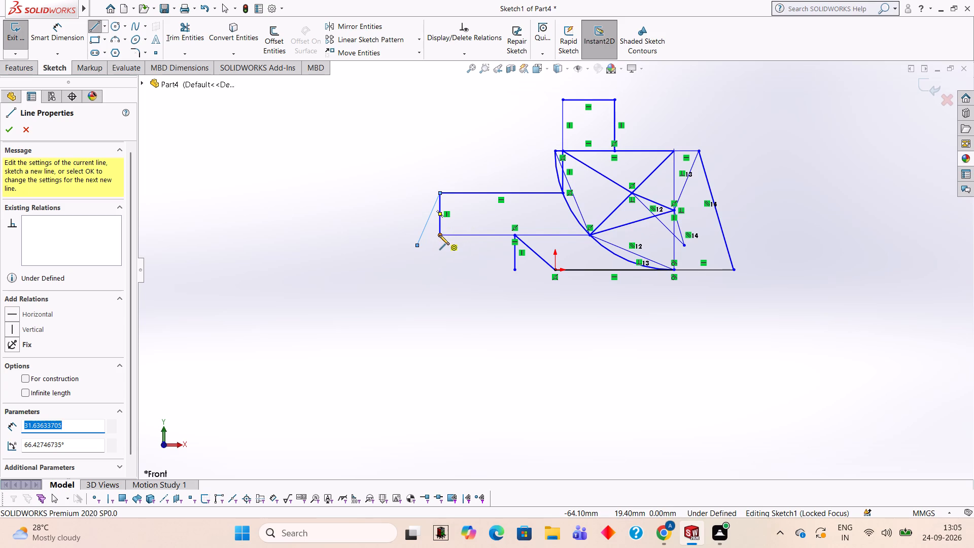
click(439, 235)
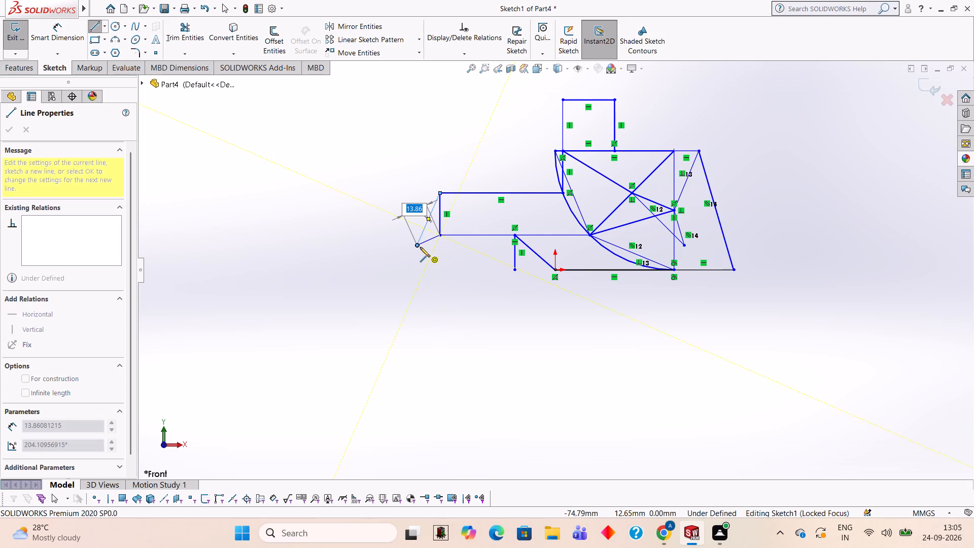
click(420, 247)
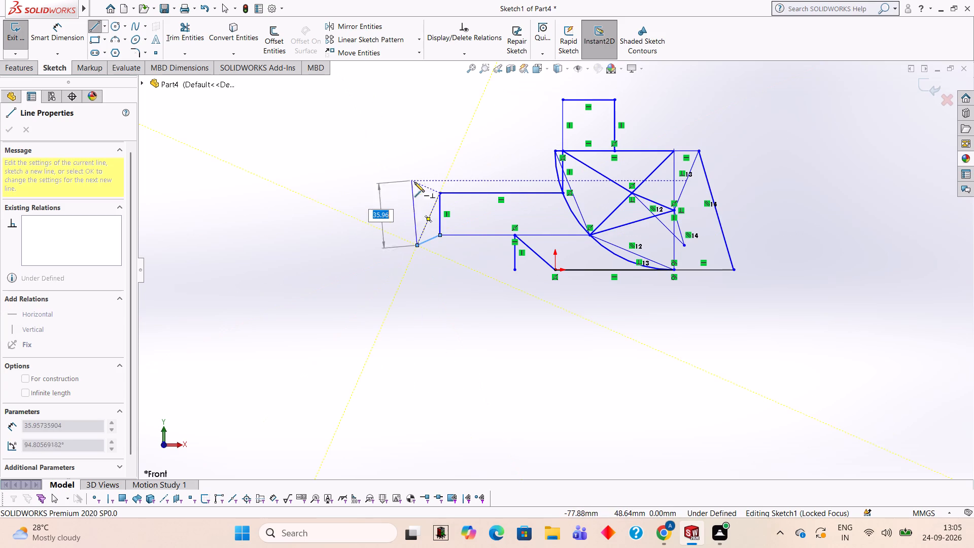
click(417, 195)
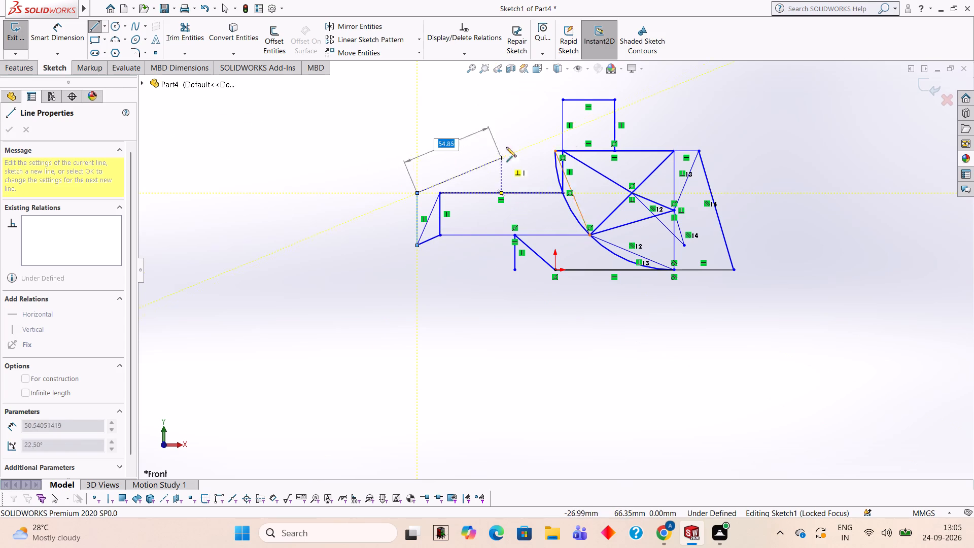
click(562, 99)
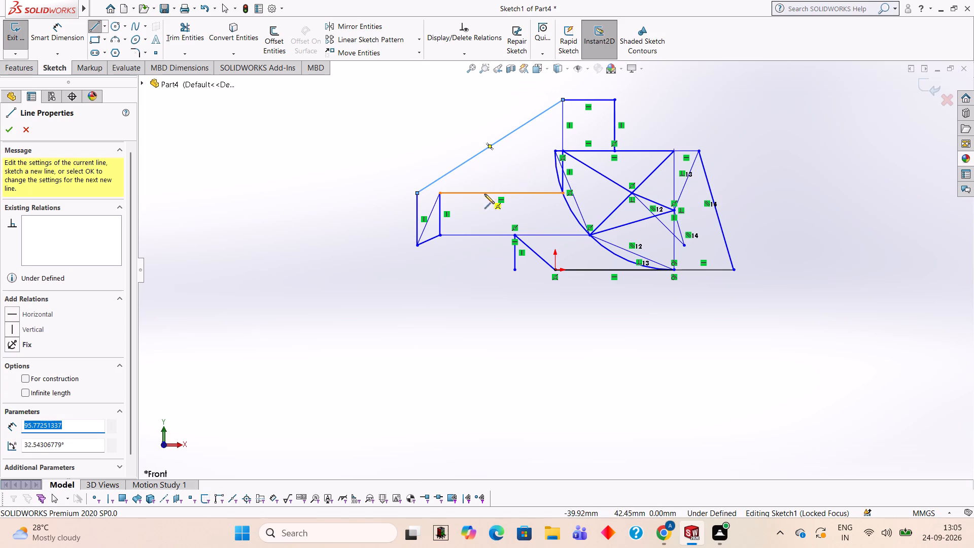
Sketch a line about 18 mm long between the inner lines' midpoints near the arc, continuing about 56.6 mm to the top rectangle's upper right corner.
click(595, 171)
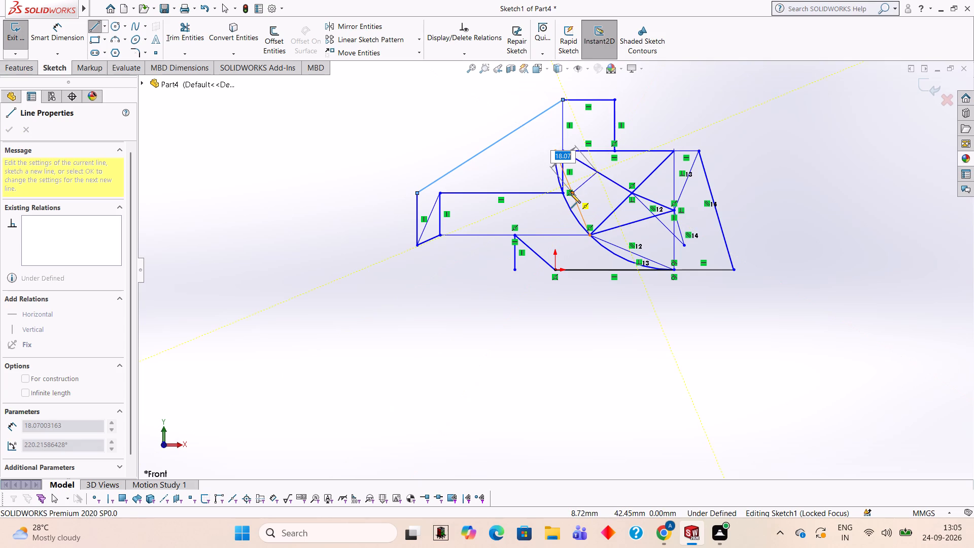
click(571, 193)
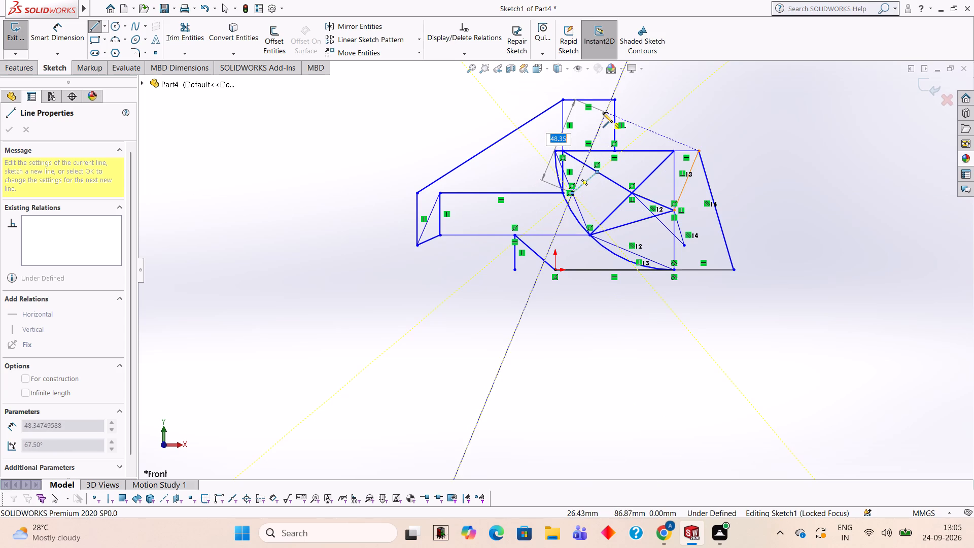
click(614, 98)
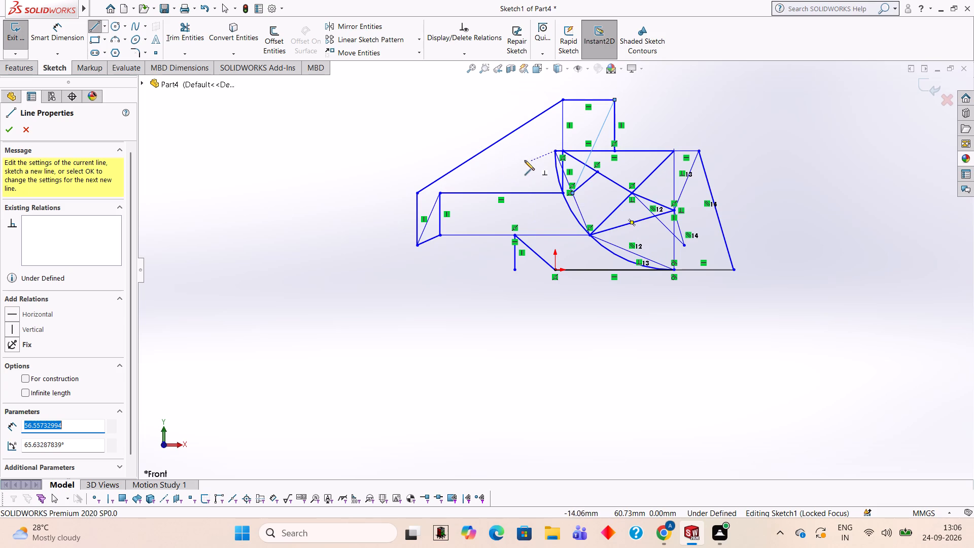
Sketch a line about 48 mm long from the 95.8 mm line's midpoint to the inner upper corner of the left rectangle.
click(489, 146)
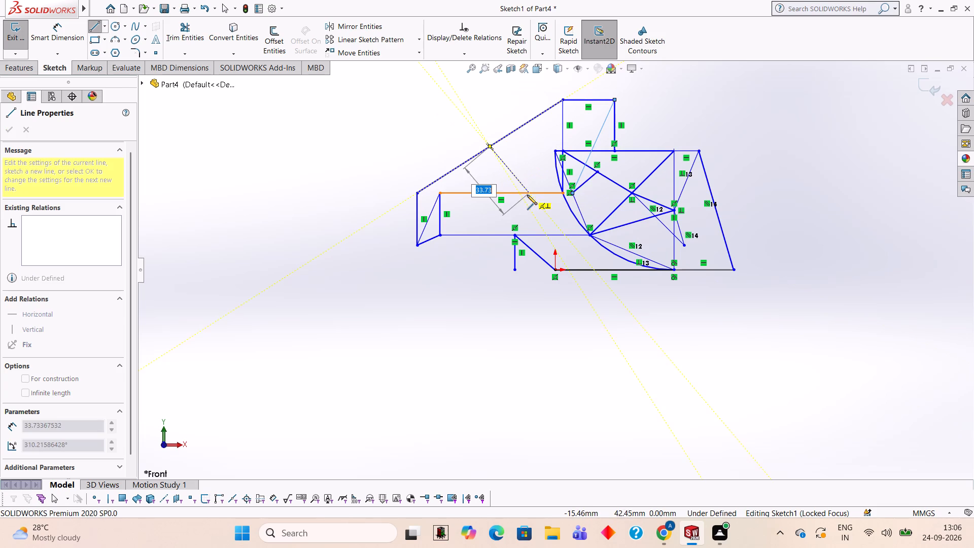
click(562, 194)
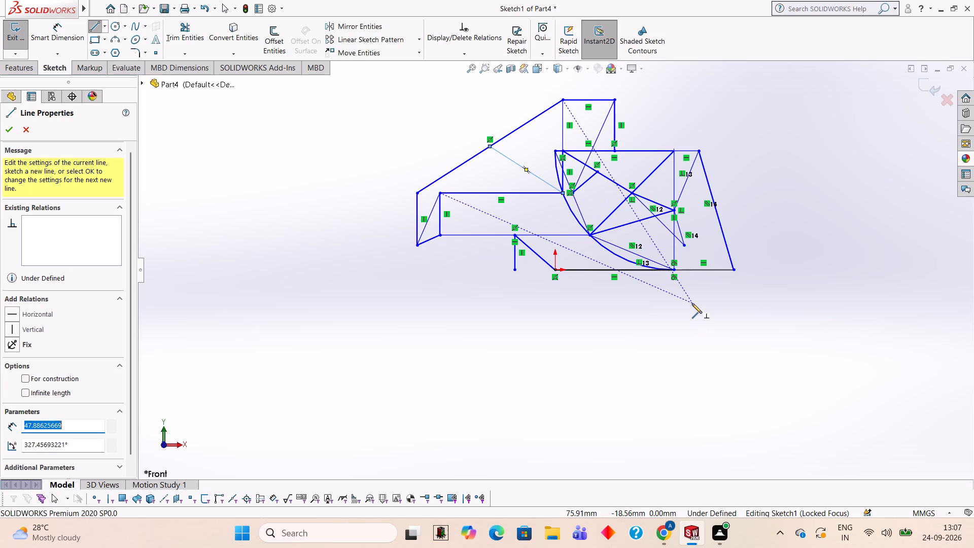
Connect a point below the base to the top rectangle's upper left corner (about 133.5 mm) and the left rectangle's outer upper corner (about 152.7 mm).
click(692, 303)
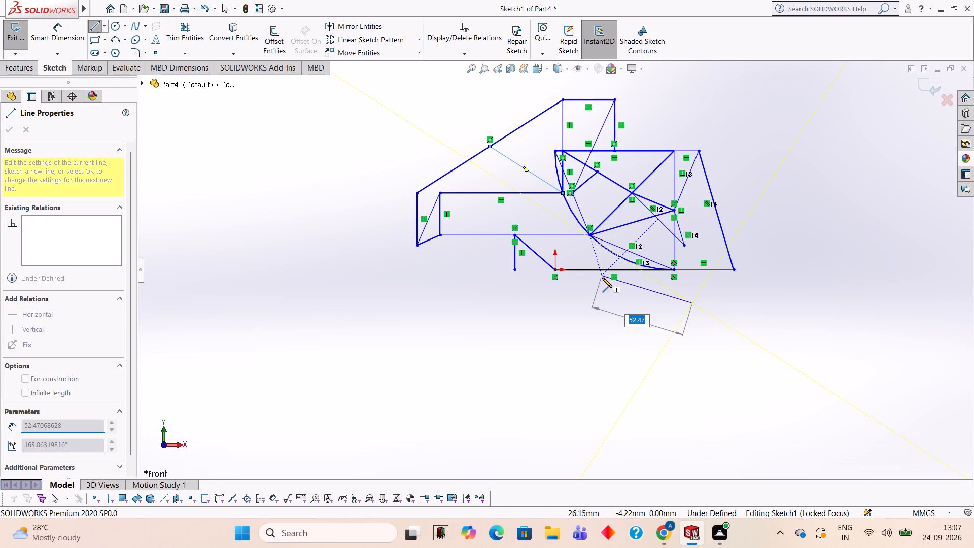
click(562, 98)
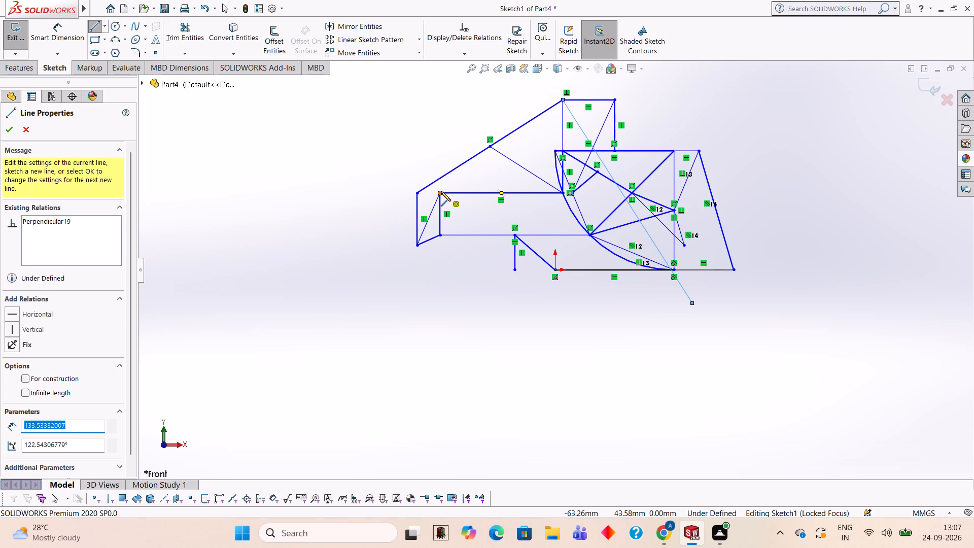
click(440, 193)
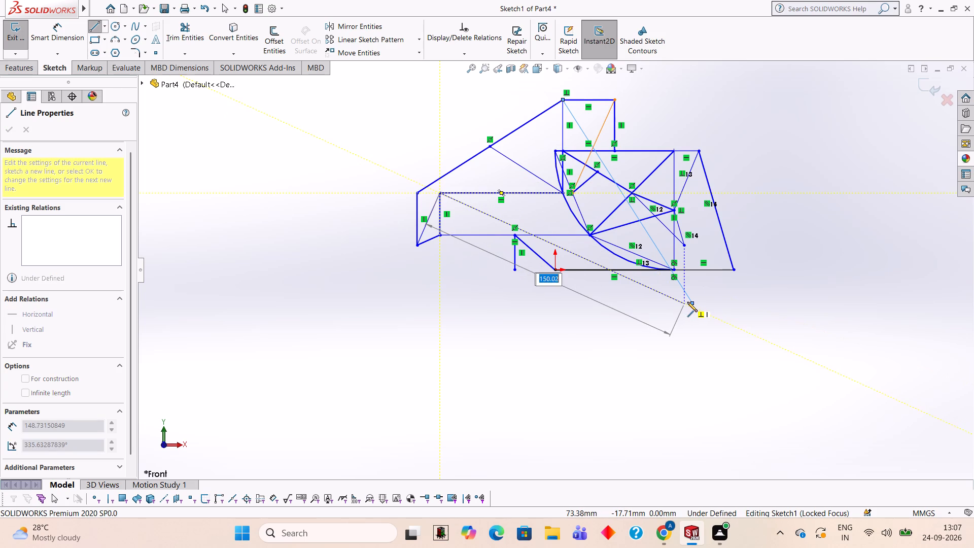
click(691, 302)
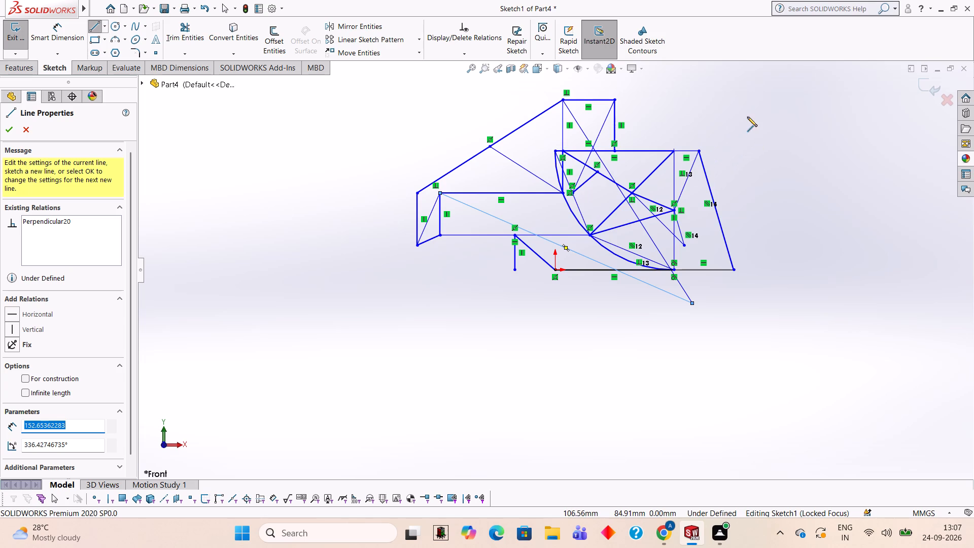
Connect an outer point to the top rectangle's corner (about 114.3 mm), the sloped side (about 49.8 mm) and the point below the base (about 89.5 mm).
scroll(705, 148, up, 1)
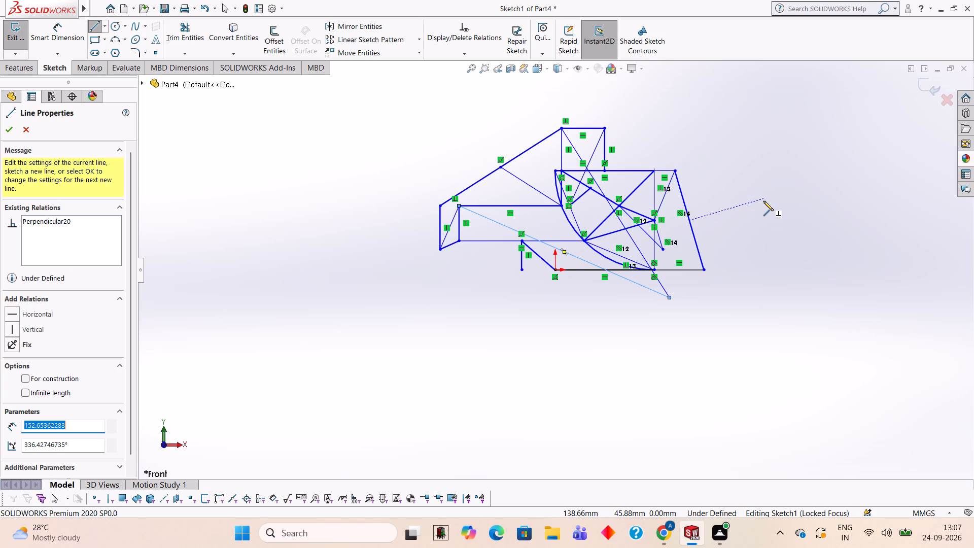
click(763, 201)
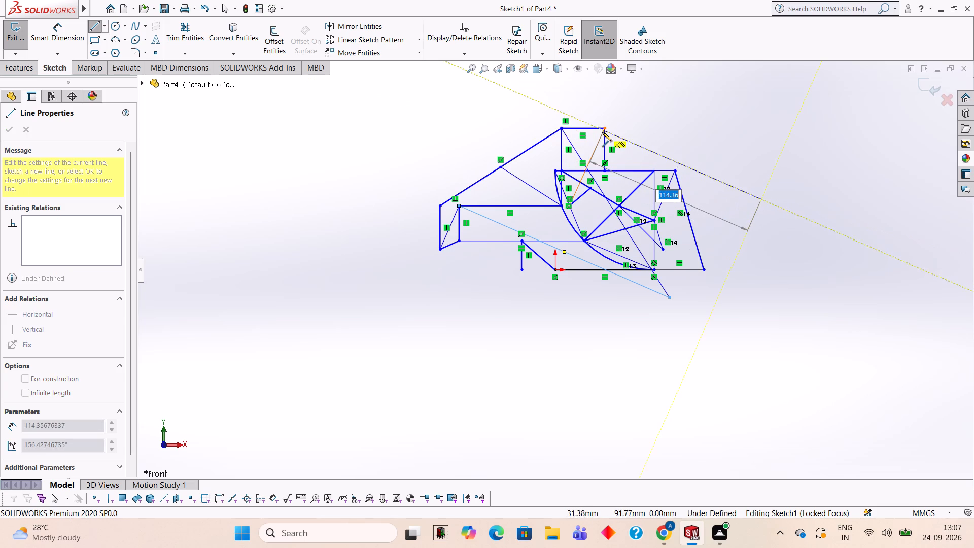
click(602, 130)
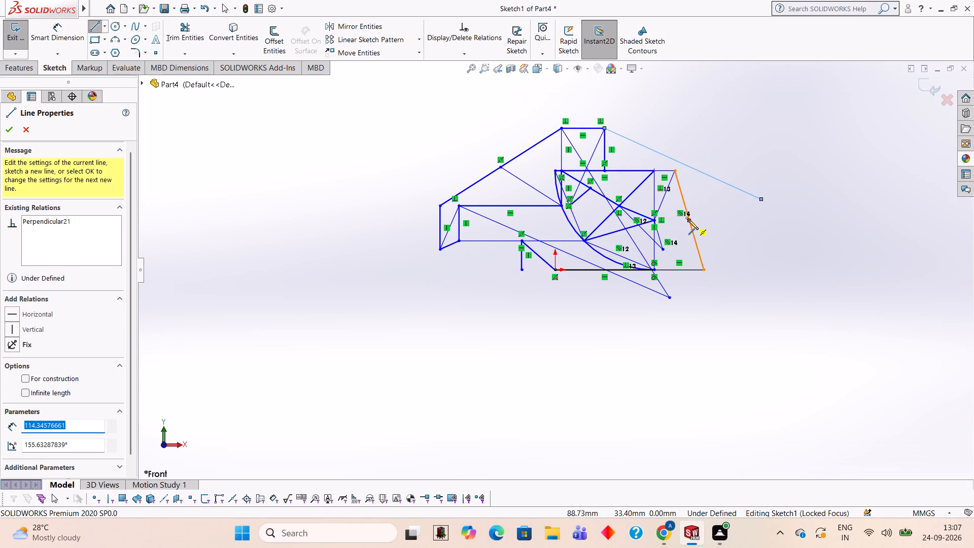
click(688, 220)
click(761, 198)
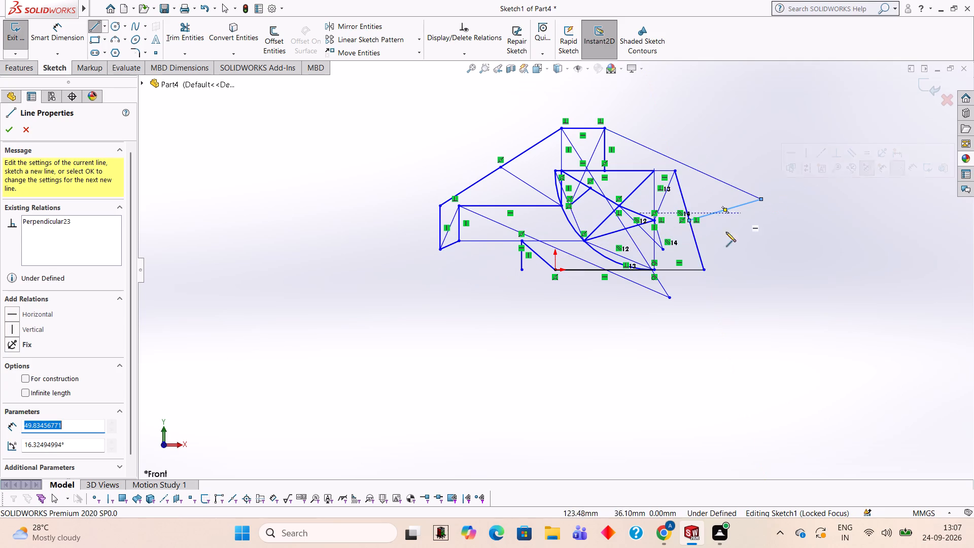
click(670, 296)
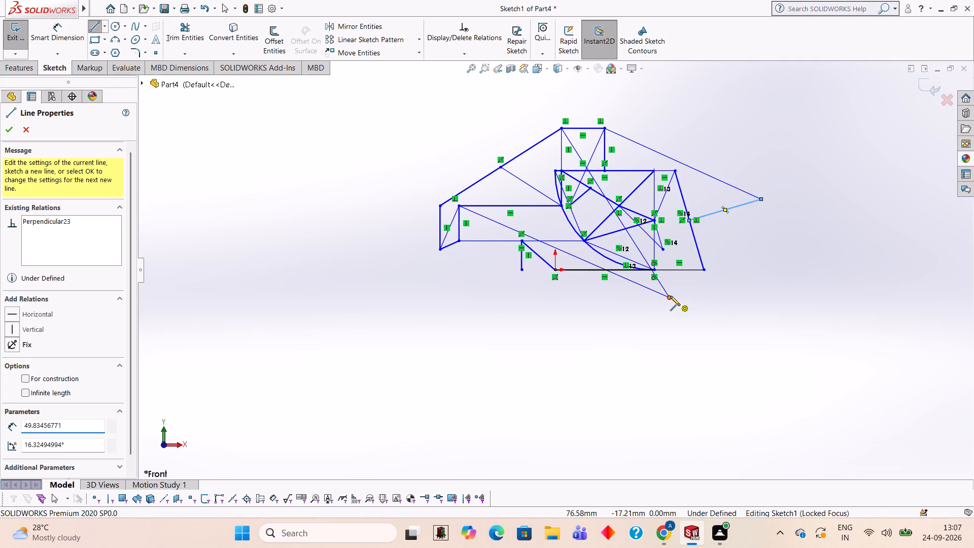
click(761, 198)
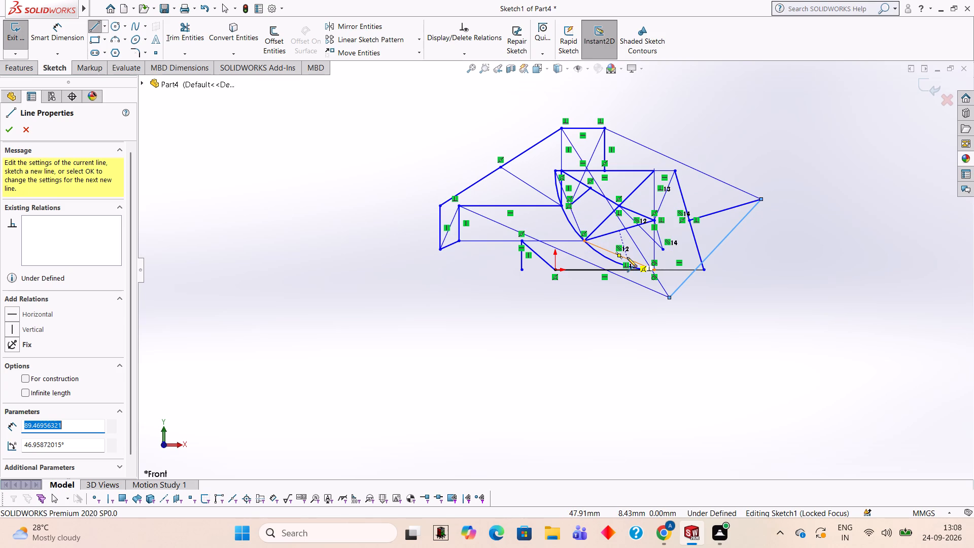
Undo the sketched lines and arc back to the single 66 mm horizontal line starting at the origin.
key(ctrl+z)
key(ctrl+z)
key(ctrl+z)
key(ctrl+z)
key(ctrl+z)
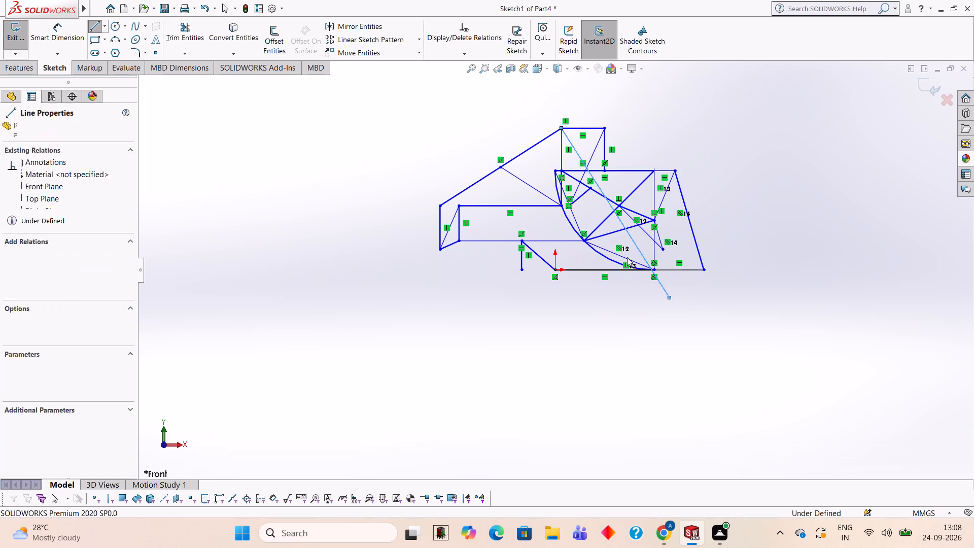
key(ctrl+z)
key(ctrl+z)
key(ctrl+z)
key(ctrl+z)
key(ctrl+z)
key(ctrl+z)
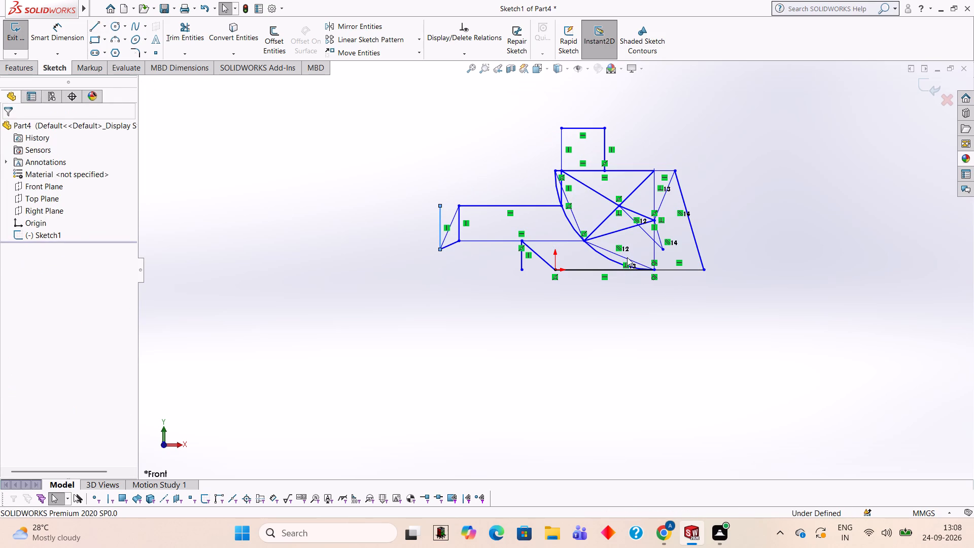
key(ctrl+z)
key(ctrl+z)
key(ctrl+z)
key(ctrl+z)
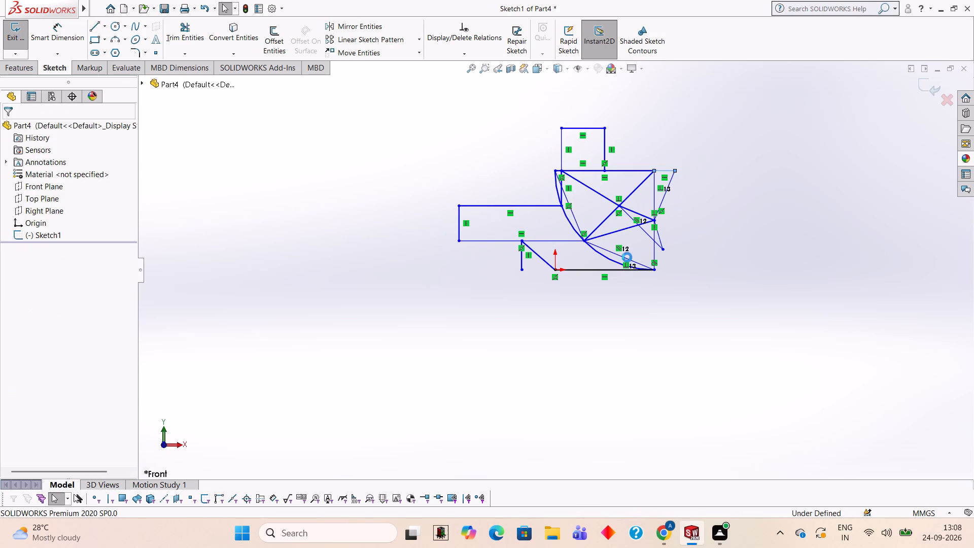
key(ctrl+z)
key(ctrl+z)
key(ctrl+z)
key(ctrl+z)
key(ctrl+z)
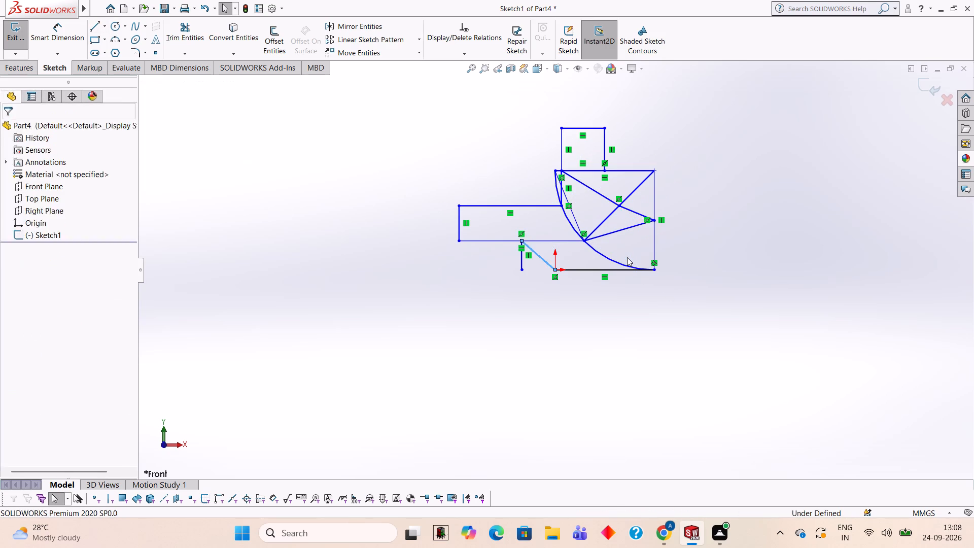
key(ctrl+z)
key(ctrl+z)
key(ctrl+z)
key(ctrl+z)
key(ctrl+z)
key(ctrl+z)
key(ctrl+z)
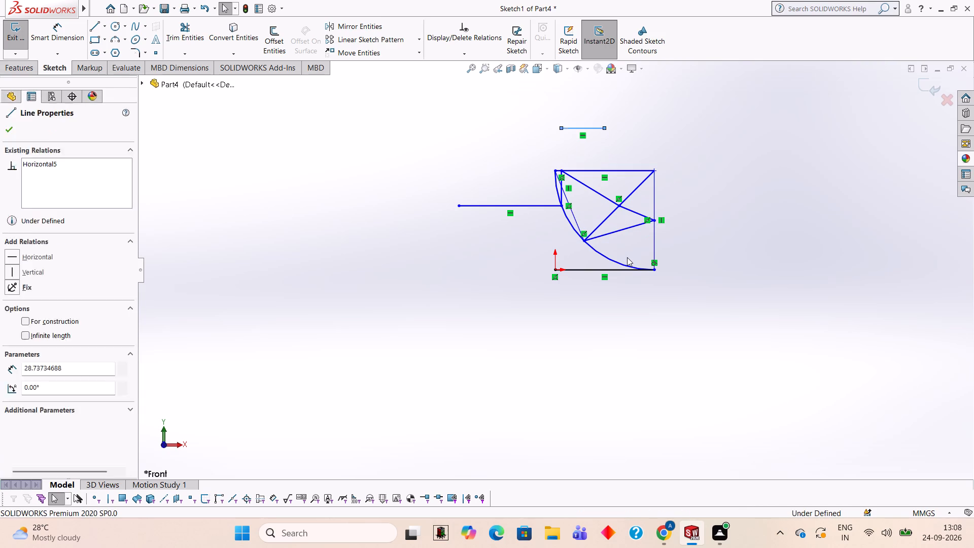
key(ctrl+z)
key(ctrl+z)
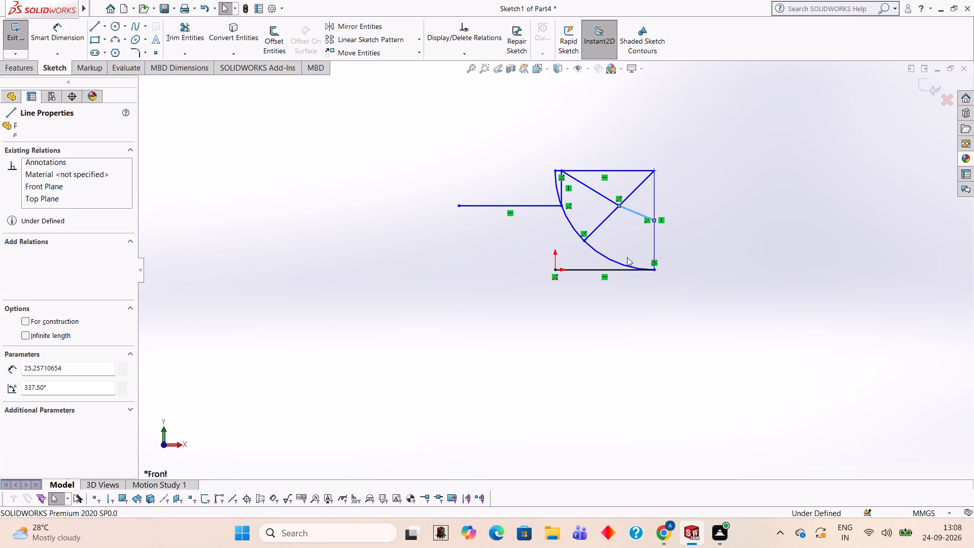
key(ctrl+z)
key(ctrl+z)
key(ctrl+z)
key(ctrl+z)
key(ctrl+z)
key(ctrl+z)
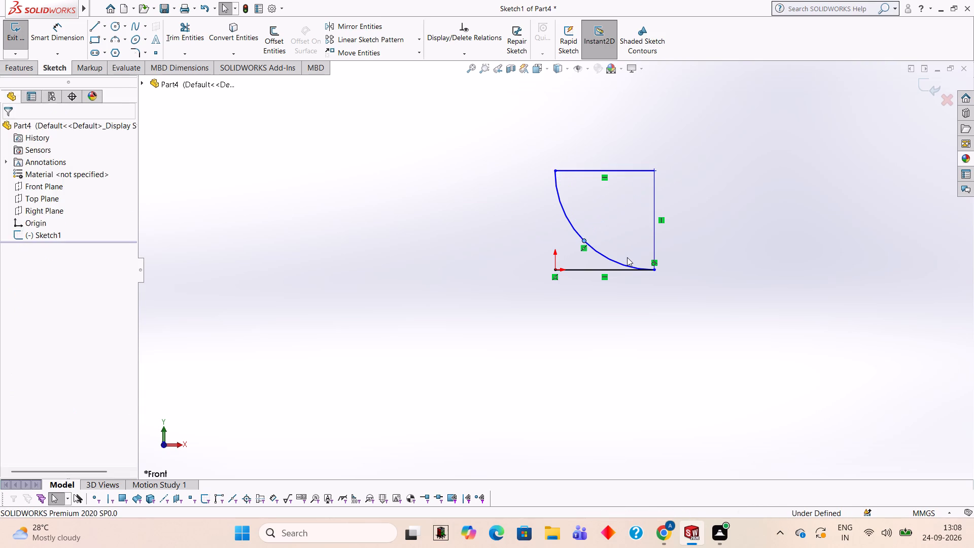
key(ctrl+z)
key(ctrl+z)
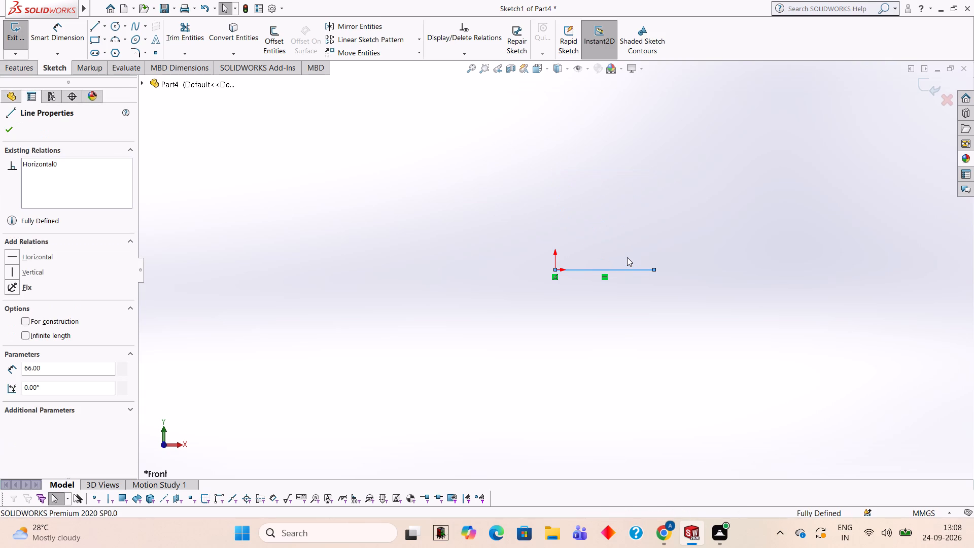
scroll(617, 264, down, 1)
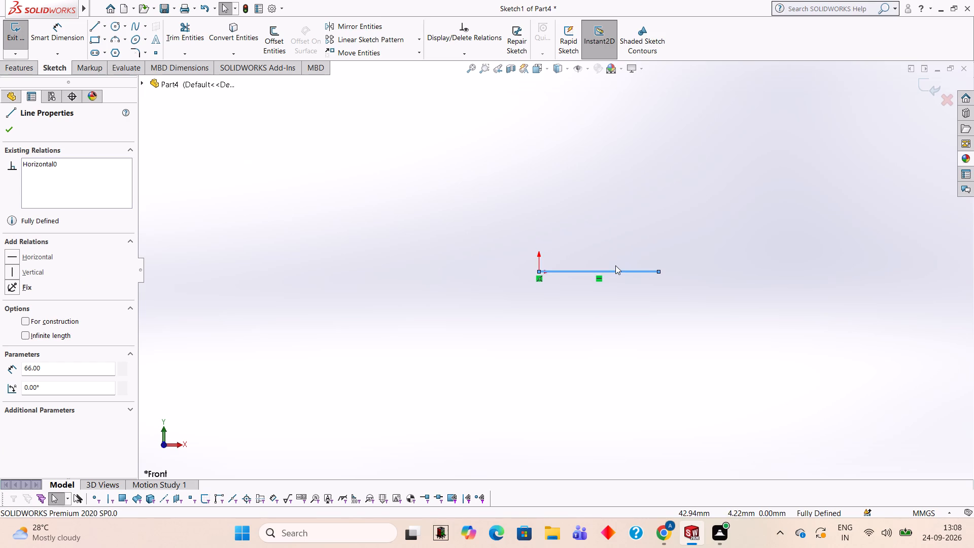
Sketch a 61 mm vertical line upward from the base line's right end, working out 82-21 in Calculator for its length.
scroll(617, 281, down, 2)
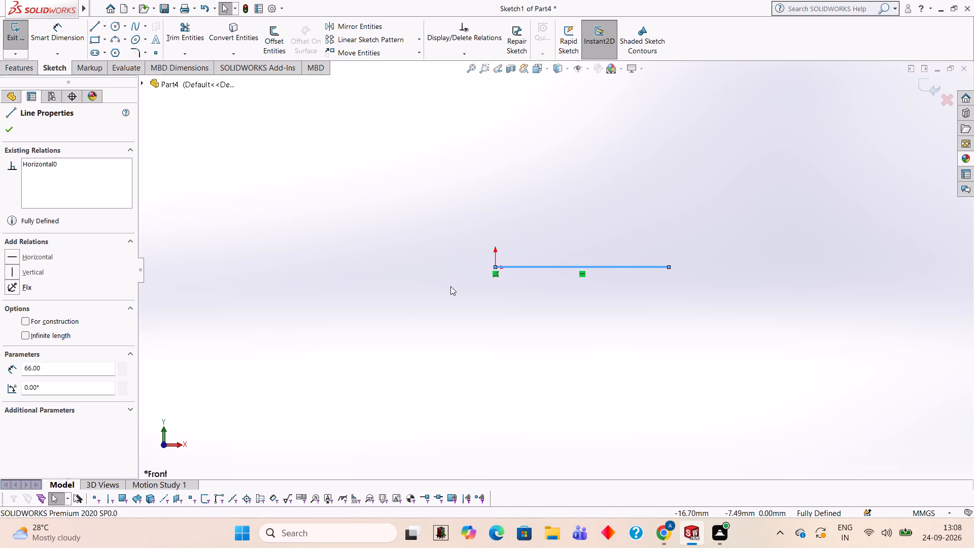
scroll(664, 235, down, 1)
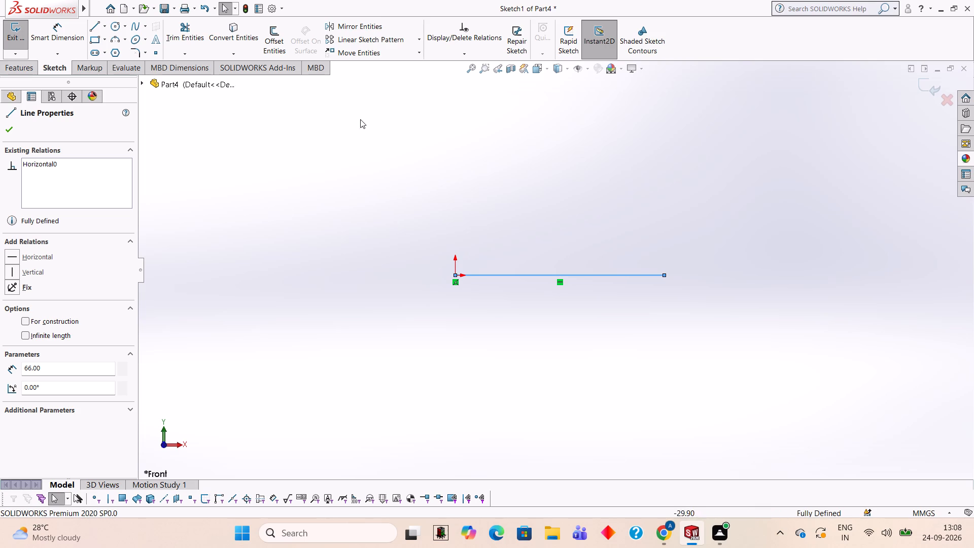
scroll(584, 170, up, 1)
scroll(590, 167, down, 2)
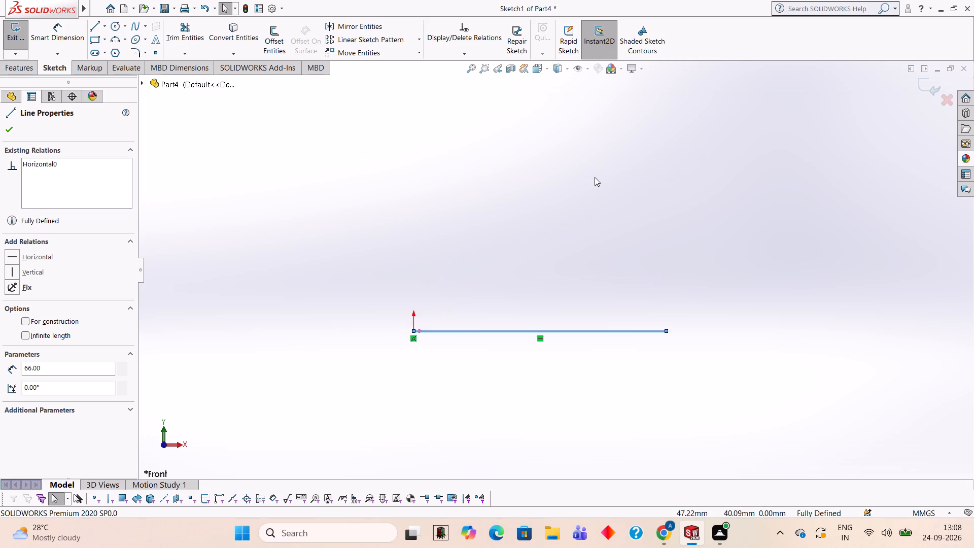
scroll(595, 177, down, 1)
scroll(588, 183, up, 1)
scroll(579, 177, down, 2)
scroll(579, 177, up, 1)
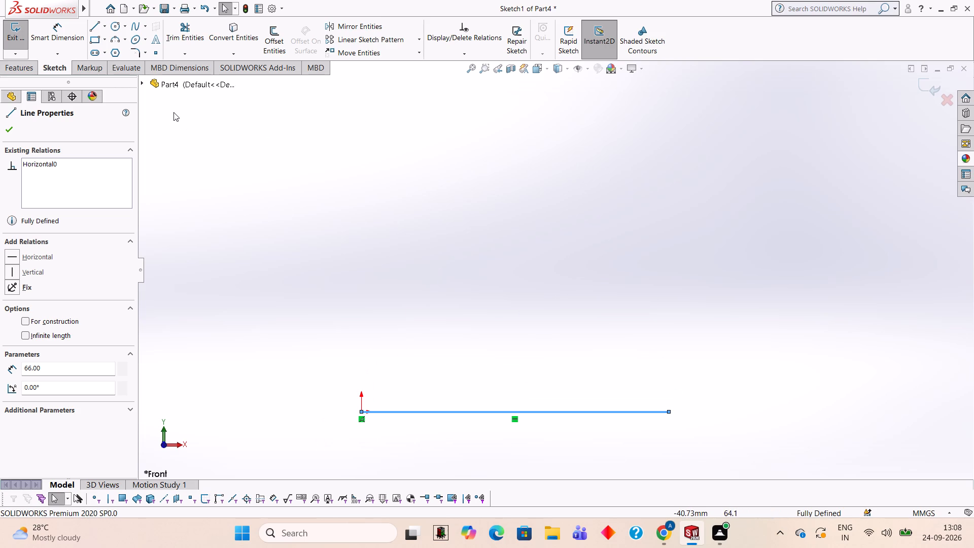
click(98, 26)
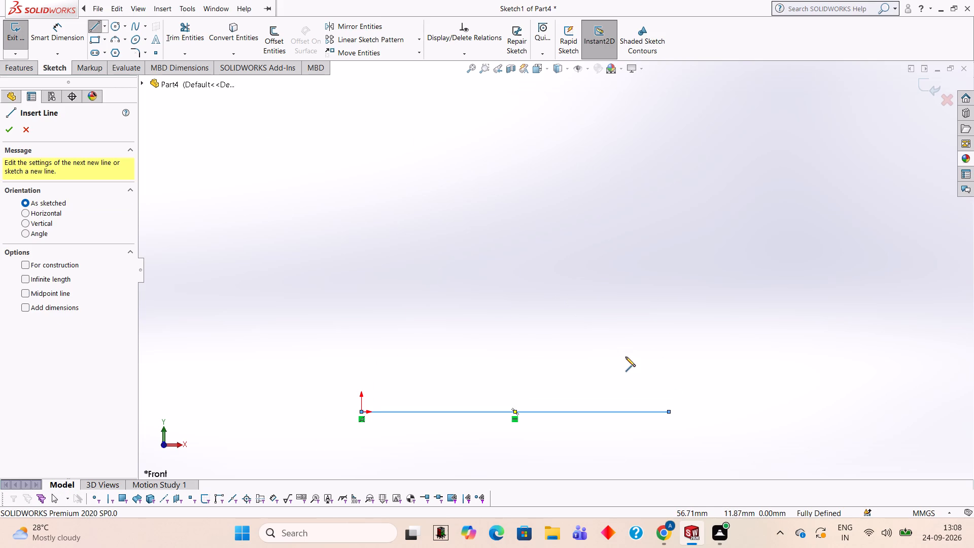
click(670, 412)
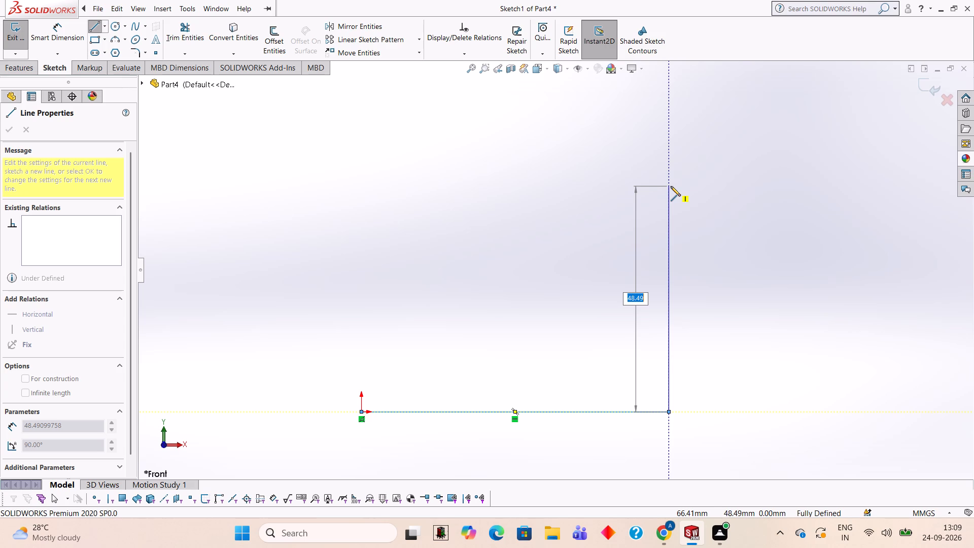
text(82)
text(-21)
key(Return)
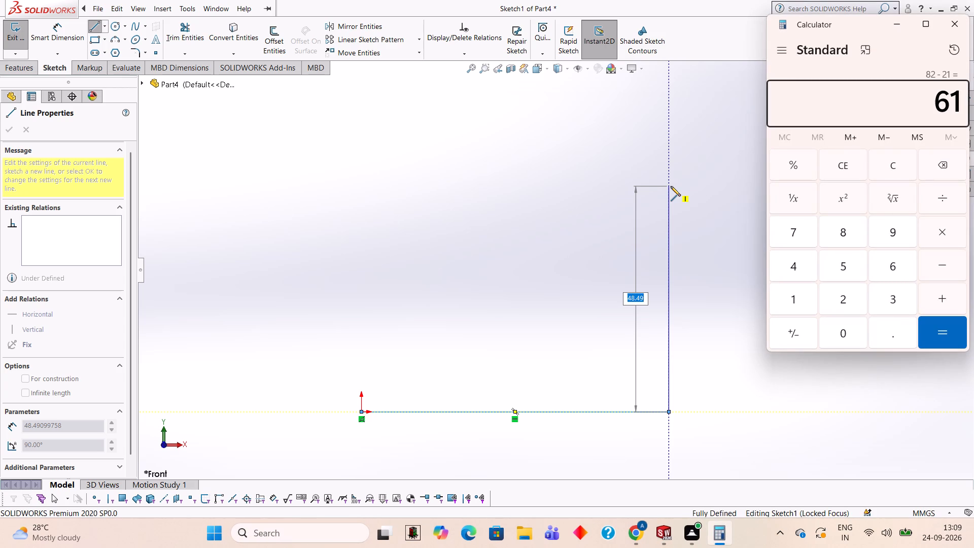
click(952, 24)
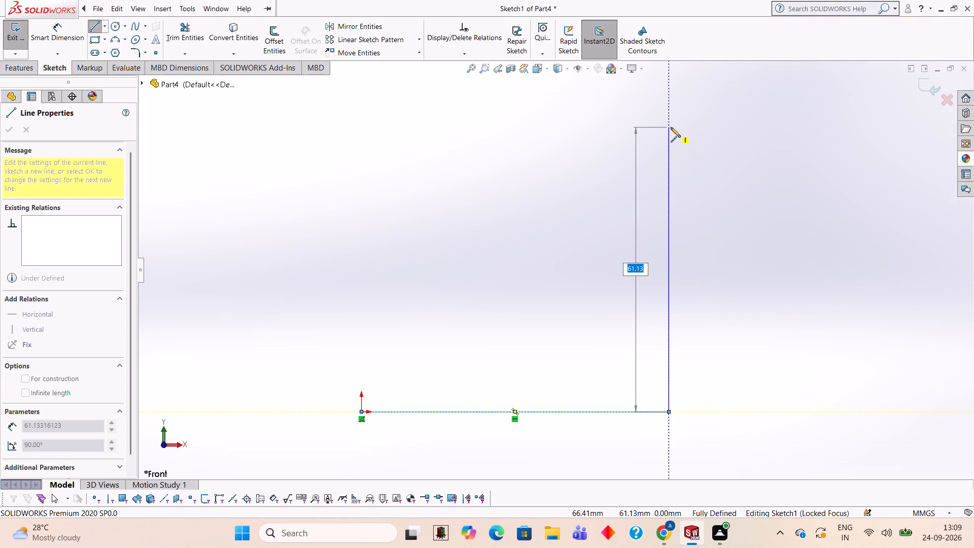
text(61)
key(Return)
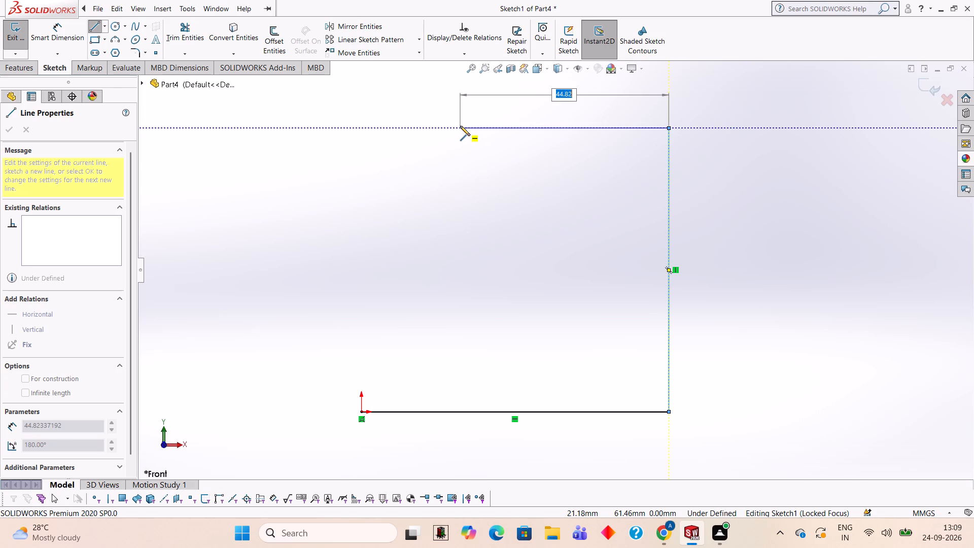
key(Escape)
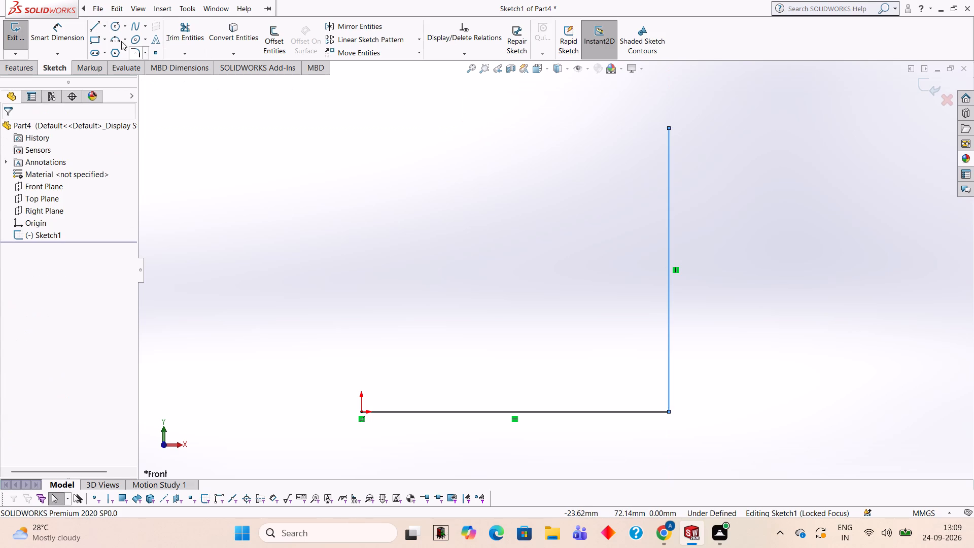
Sketch a 15 mm vertical line upward from the origin at the base line's left end.
click(94, 30)
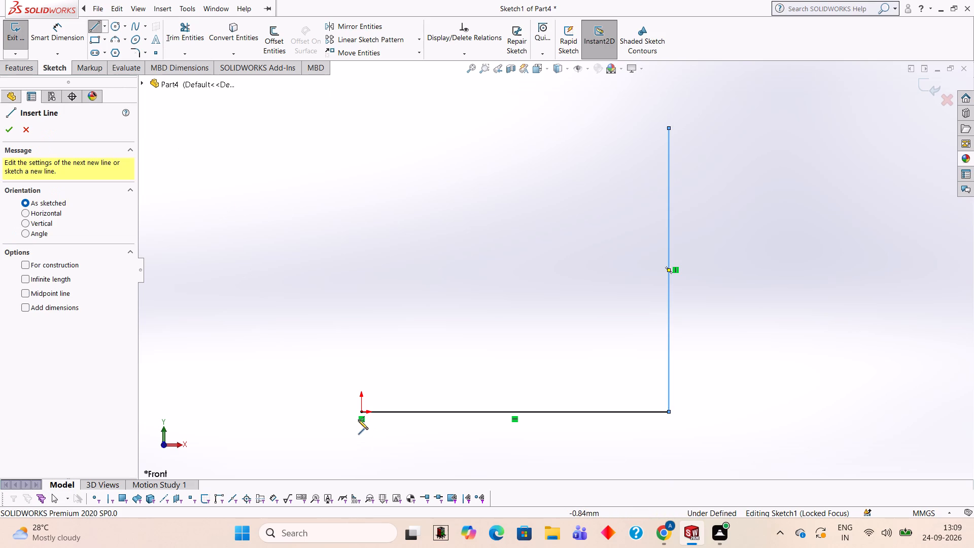
click(361, 413)
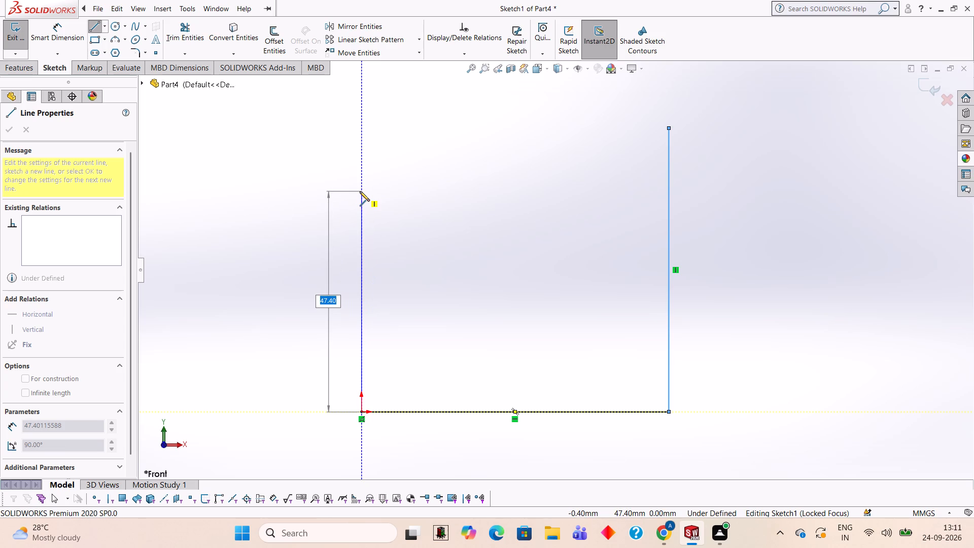
text(15)
key(Return)
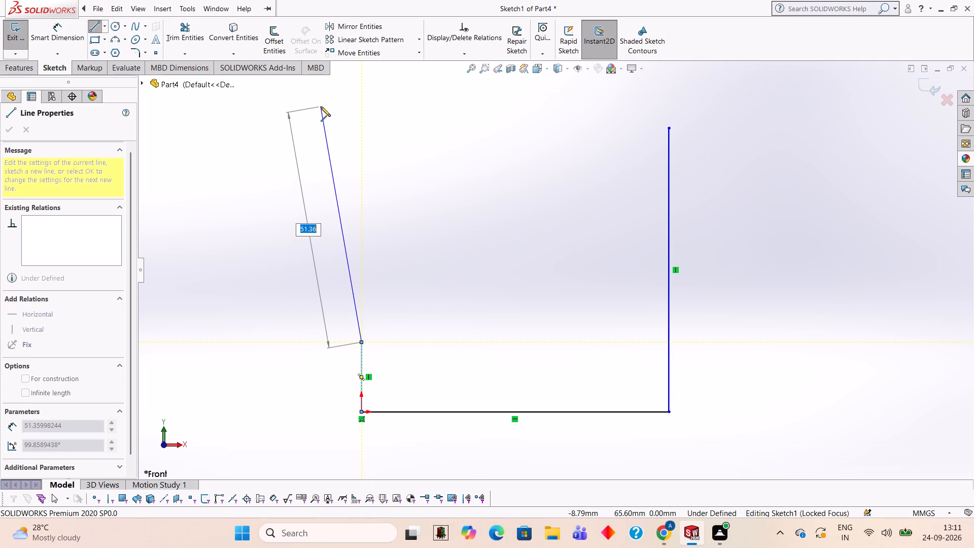
key(Escape)
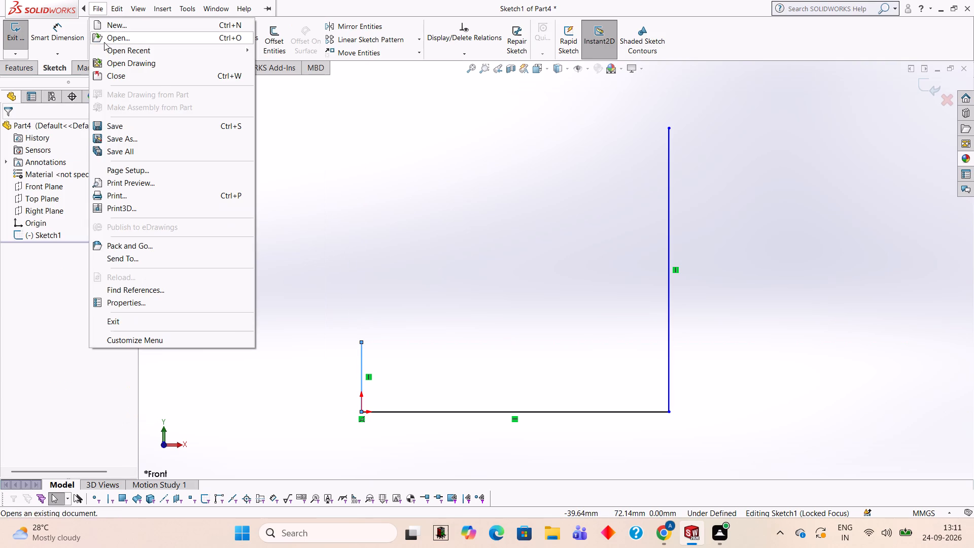
Sketch a horizontal line leftward from the upper end of the 61 mm vertical line.
click(326, 155)
click(97, 19)
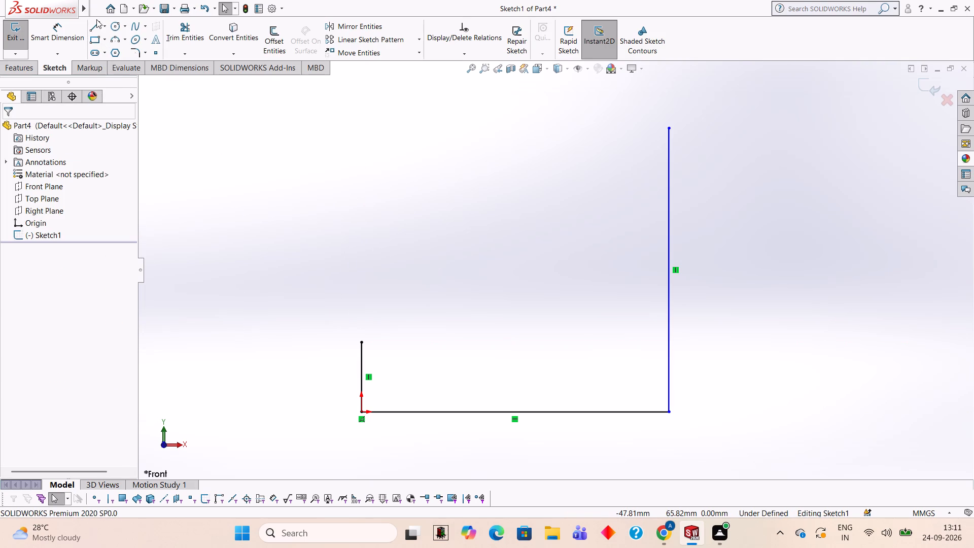
click(95, 31)
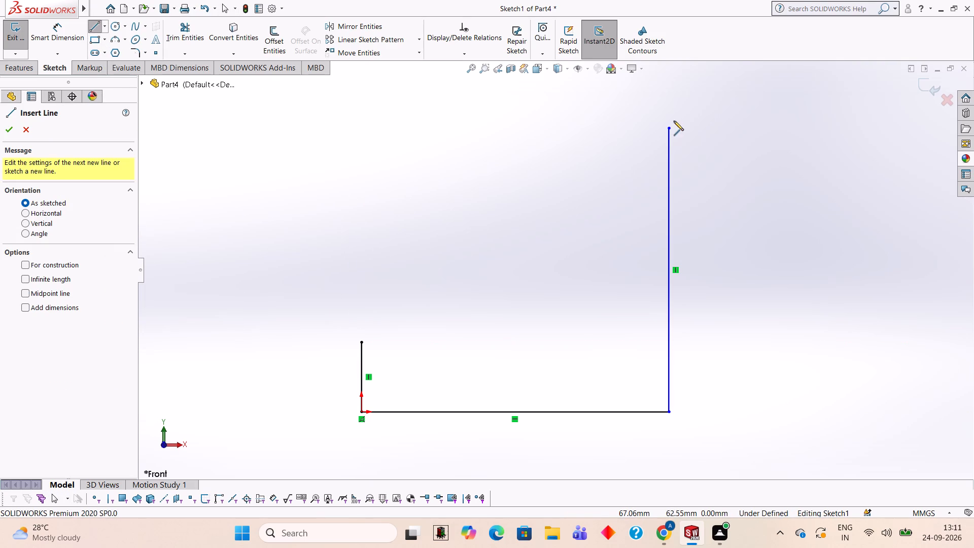
click(669, 127)
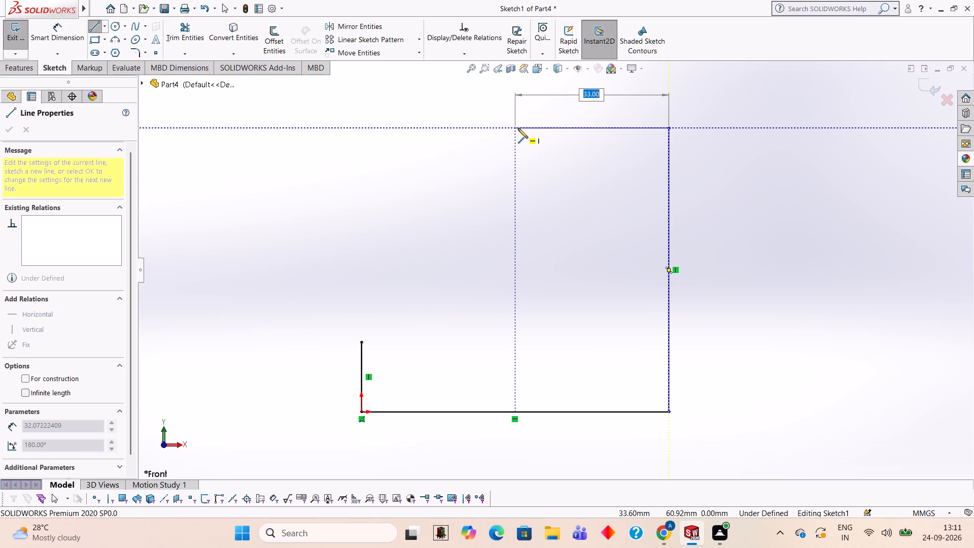
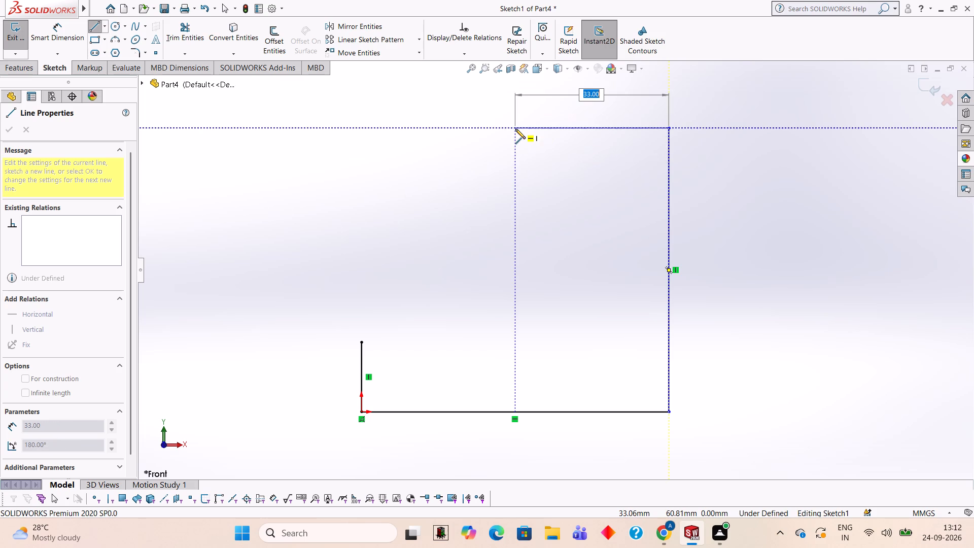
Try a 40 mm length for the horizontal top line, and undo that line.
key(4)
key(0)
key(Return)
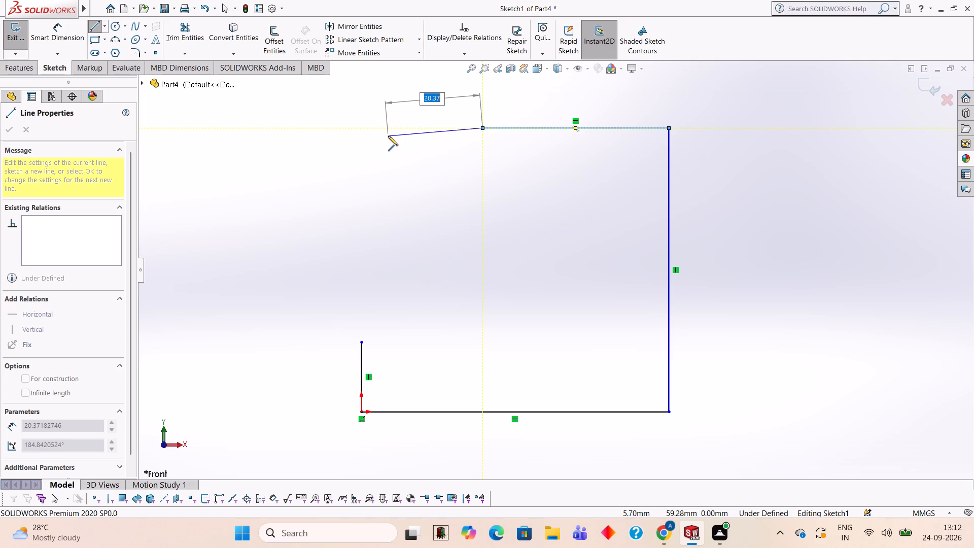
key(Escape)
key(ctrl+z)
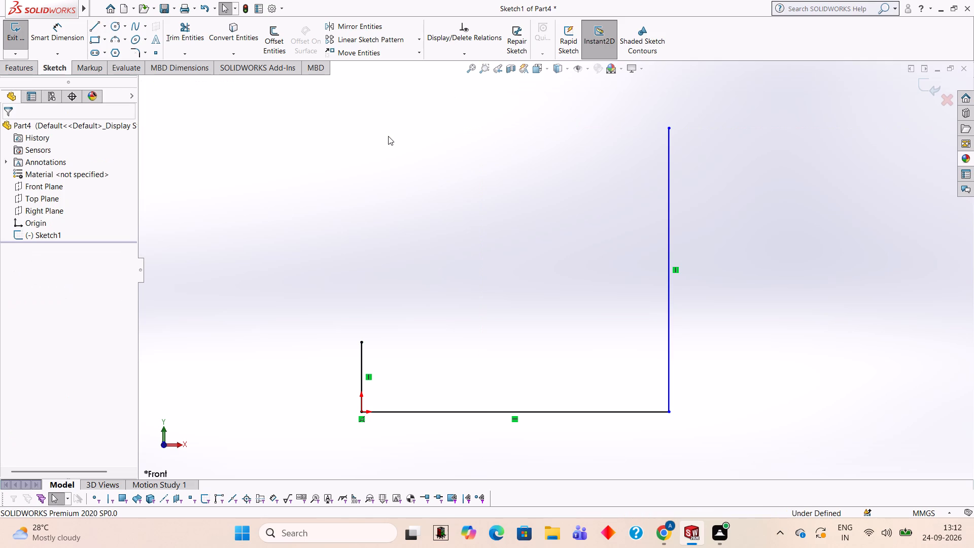
Replace the 15 mm vertical line at the origin with a 36 mm vertical line drawn upward from the origin.
click(362, 369)
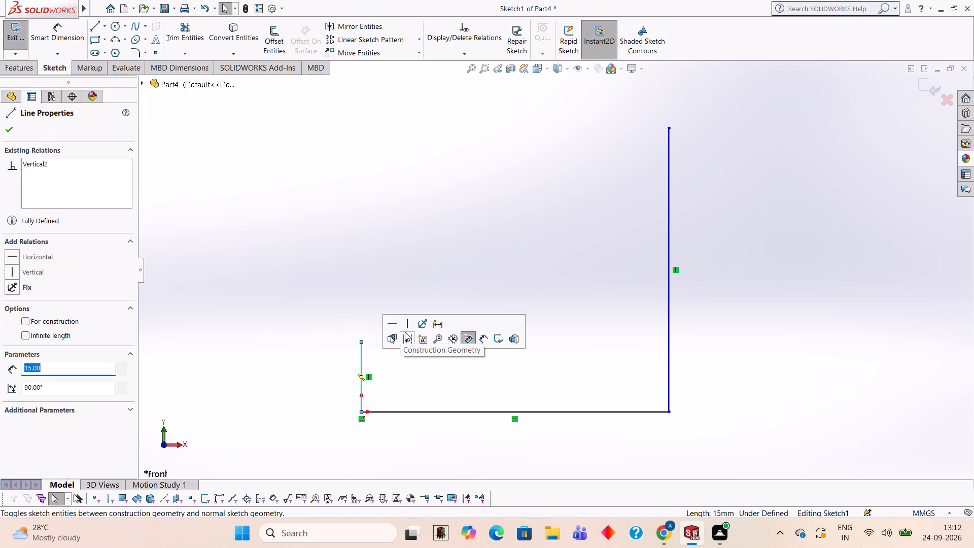
key(Delete)
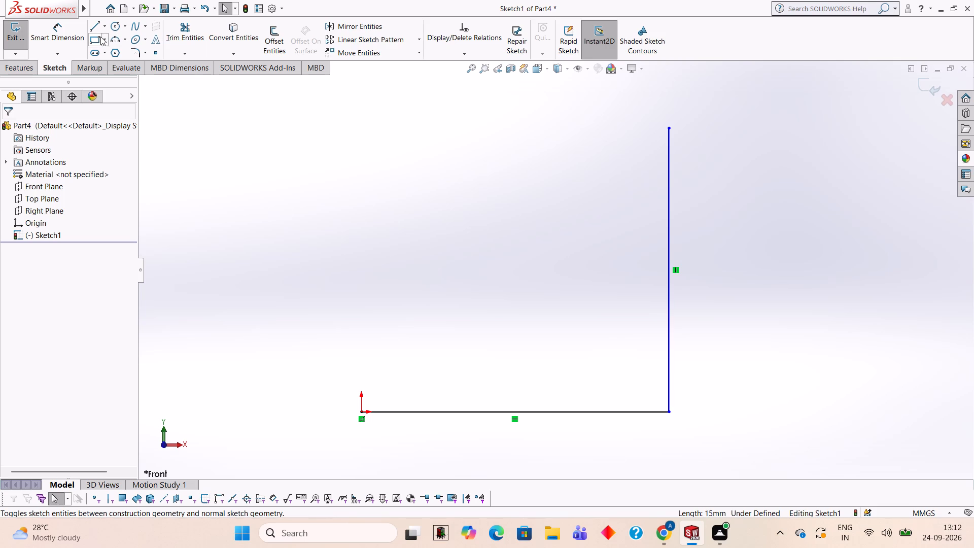
click(92, 29)
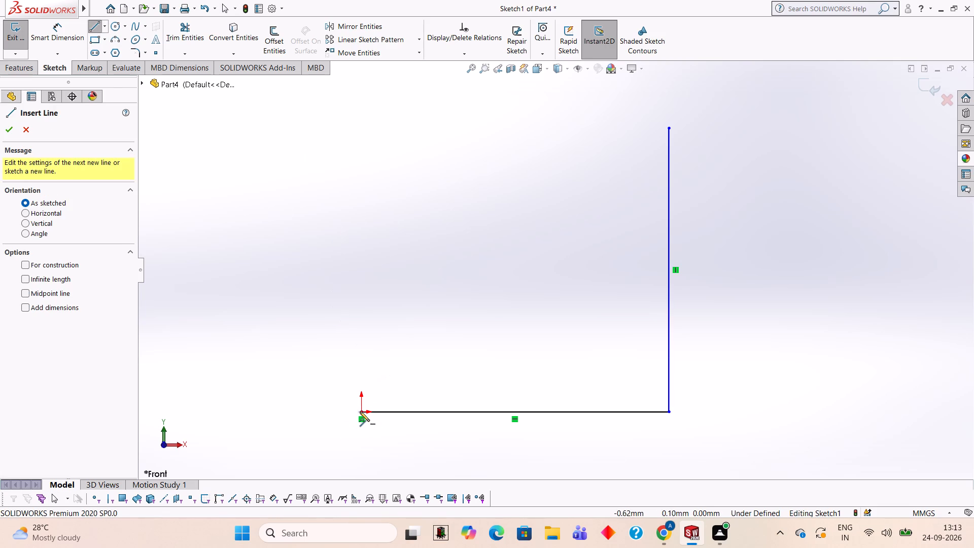
click(361, 412)
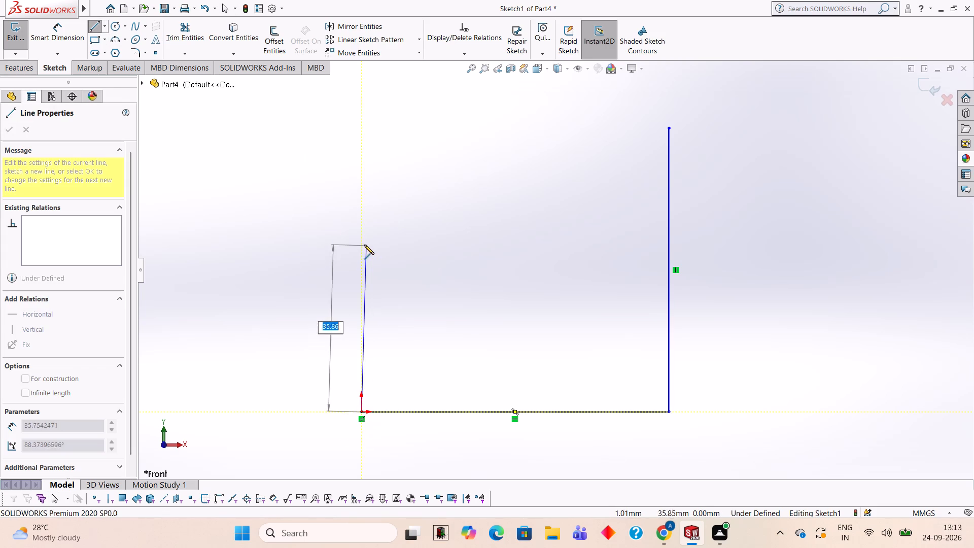
text(36)
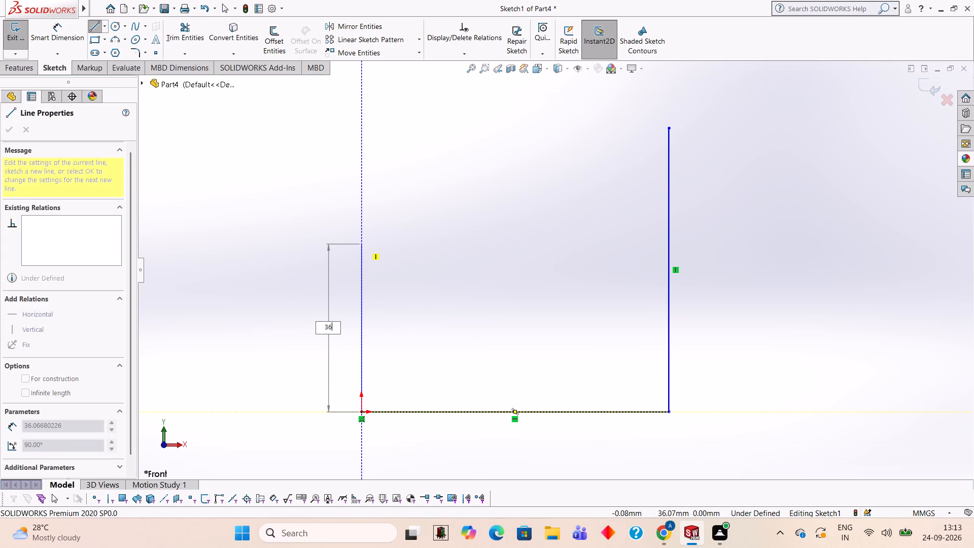
key(Return)
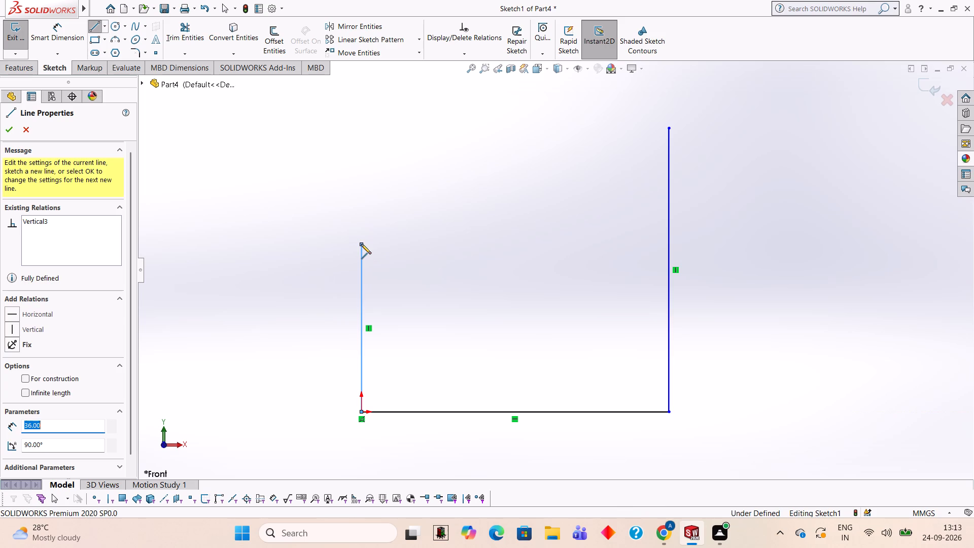
key(Escape)
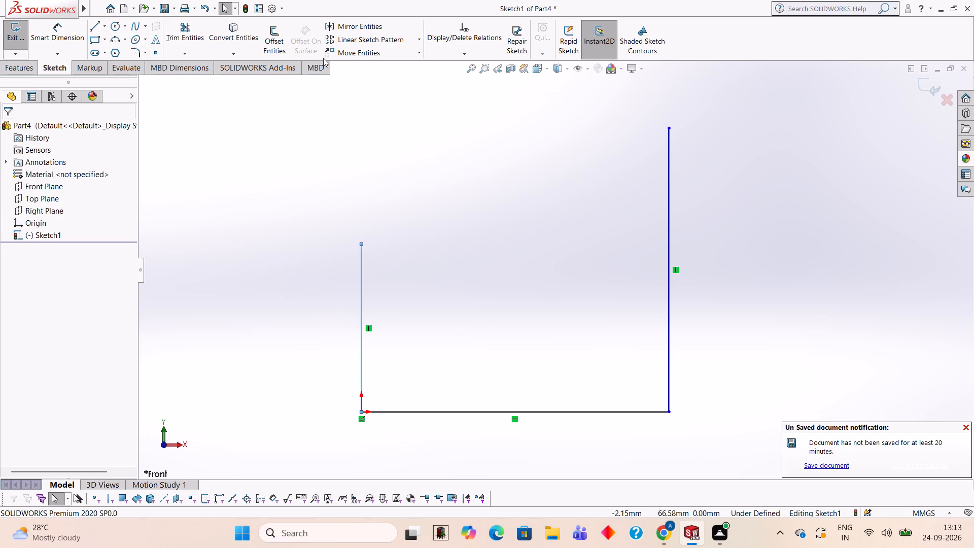
Sketch a 32 mm horizontal line leftward from the upper end of the 61 mm vertical line.
click(97, 29)
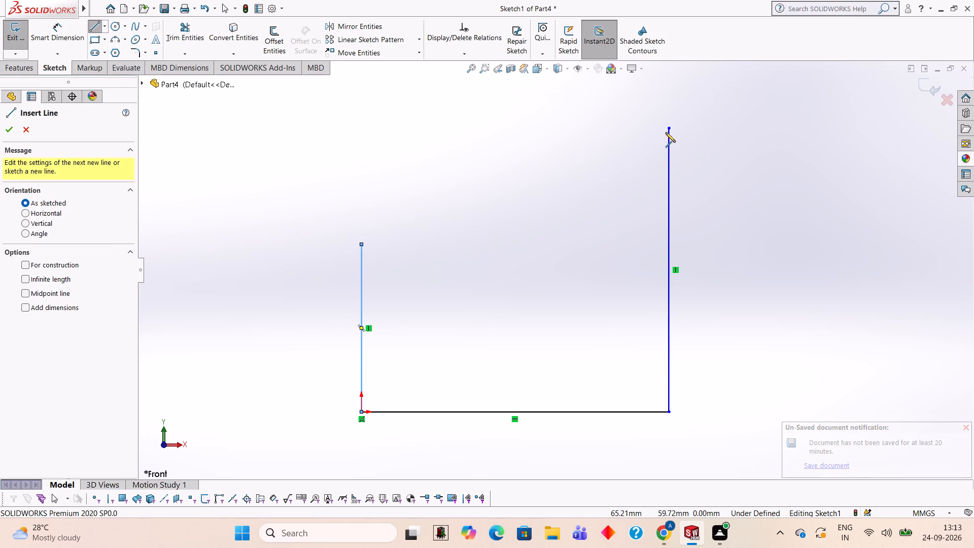
click(667, 126)
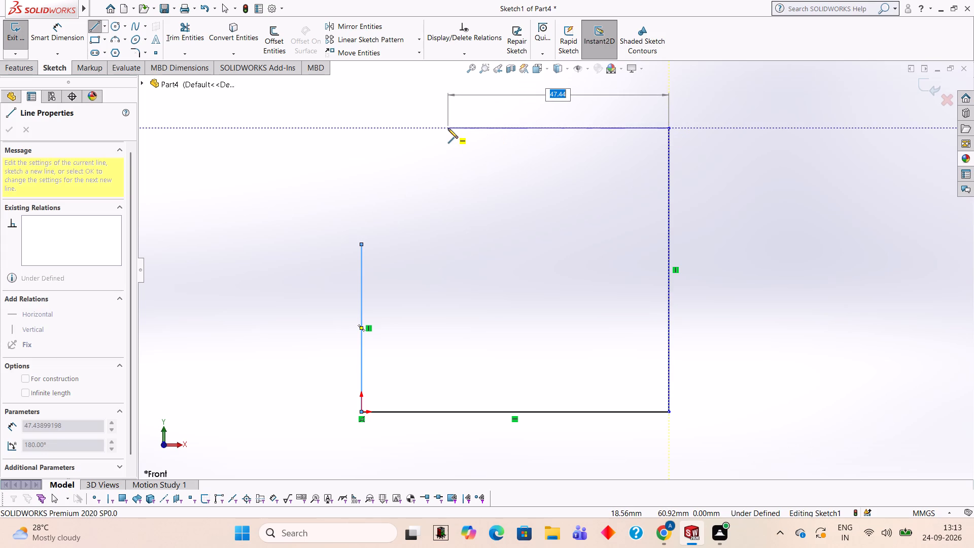
text(32)
key(Return)
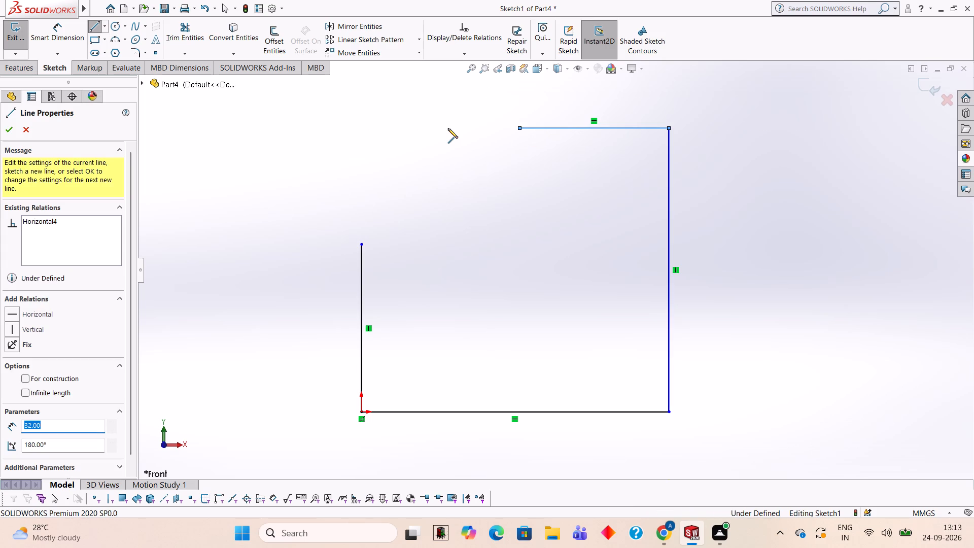
Close the profile with a sloped line from the top line's free end to the upper end of the 36 mm line.
click(361, 242)
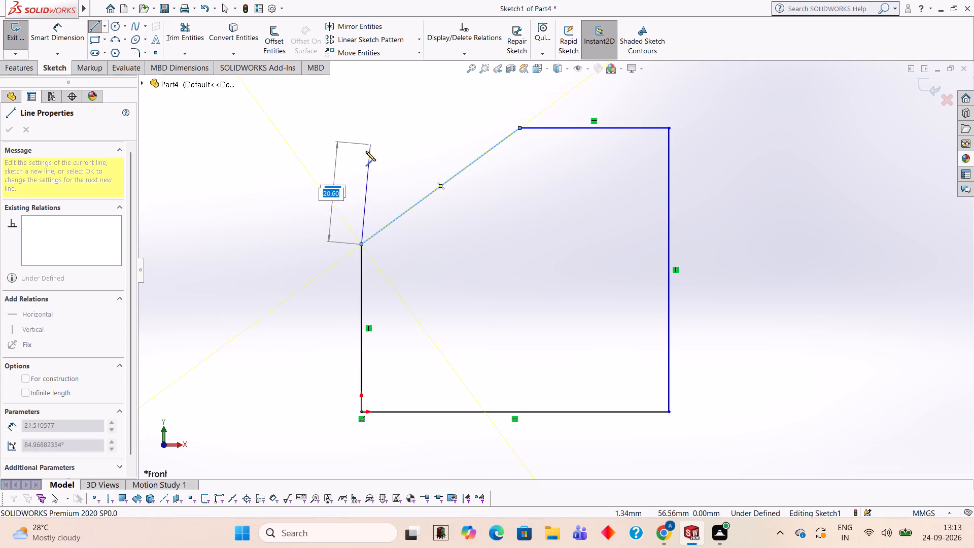
key(Escape)
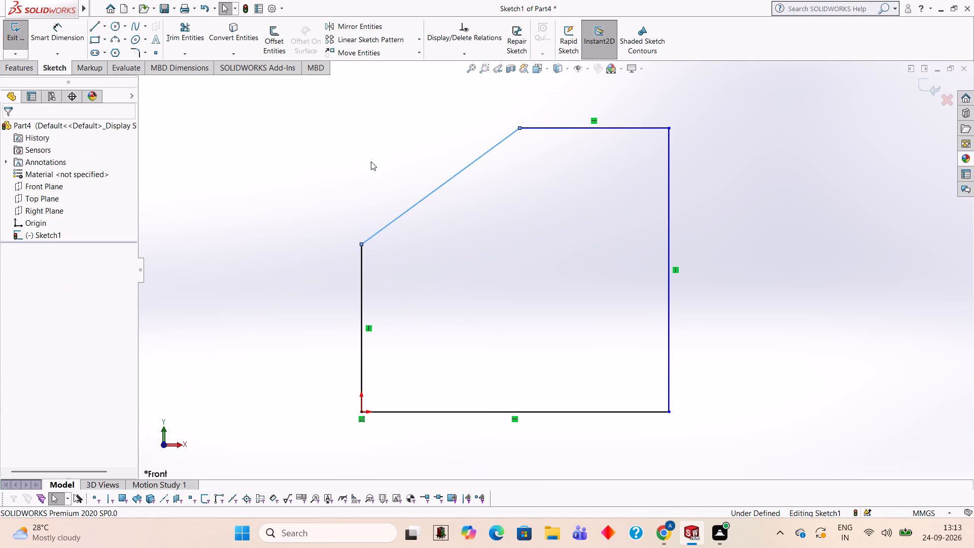
Extrude the closed profile as a blind boss to a depth of 80 mm.
click(25, 64)
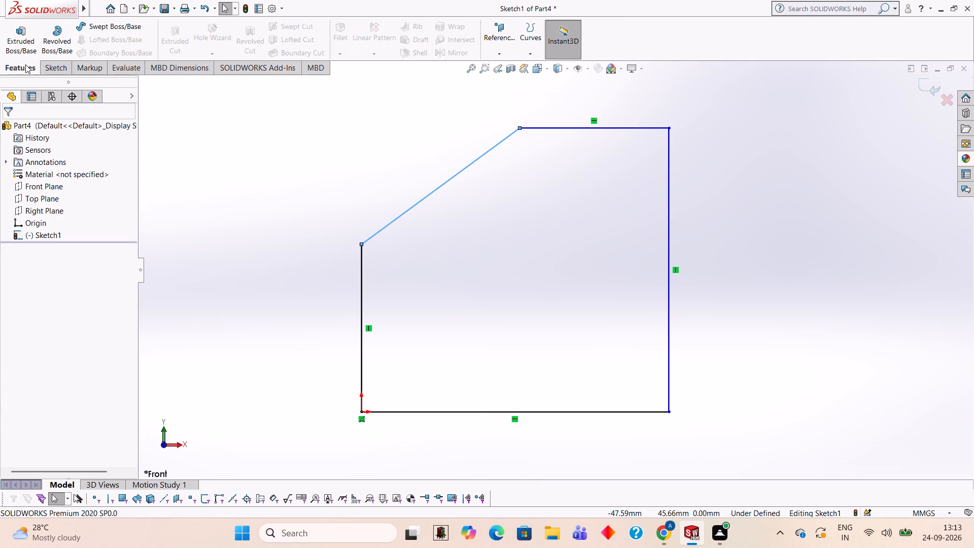
click(25, 42)
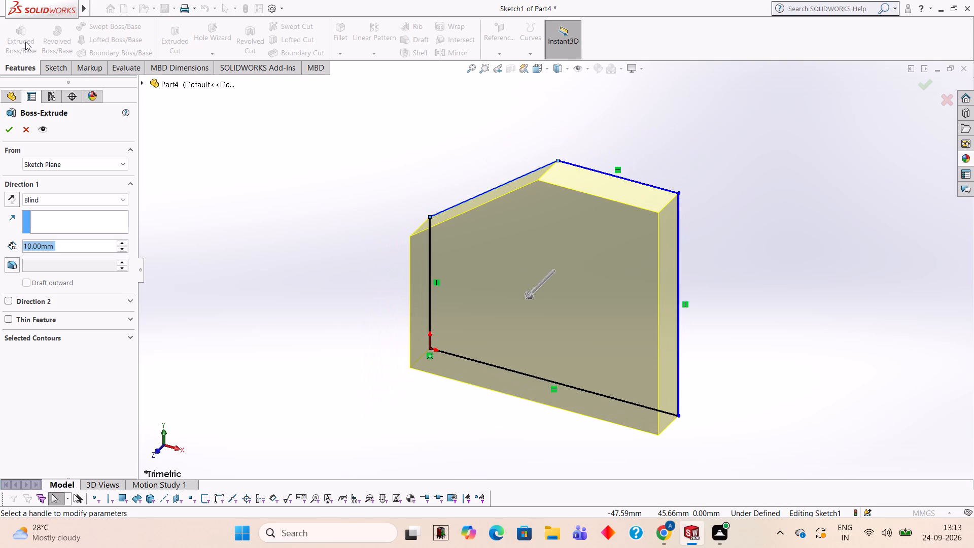
text(80)
key(Return)
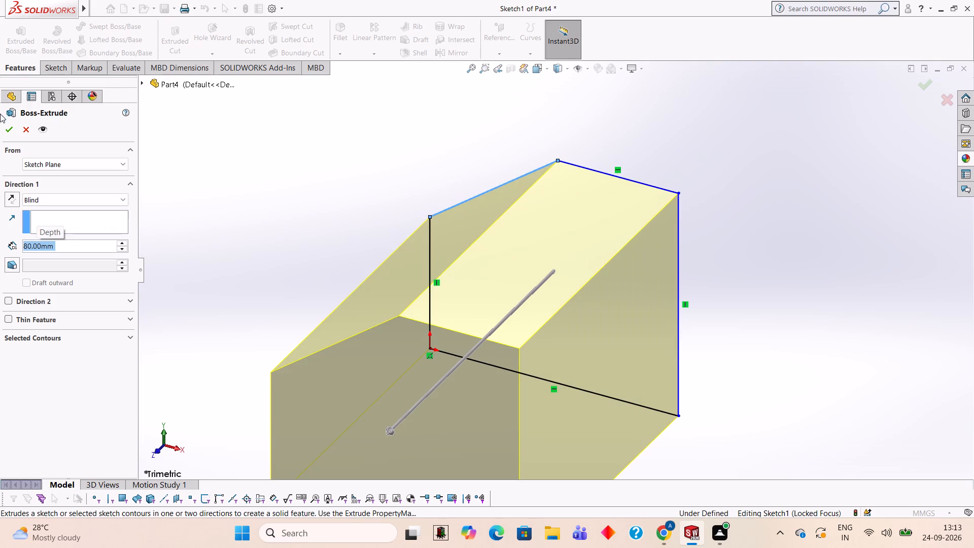
click(9, 136)
Open a new sketch on the block's front five-sided end face and view it face-on.
middle_drag(202, 221, 256, 230)
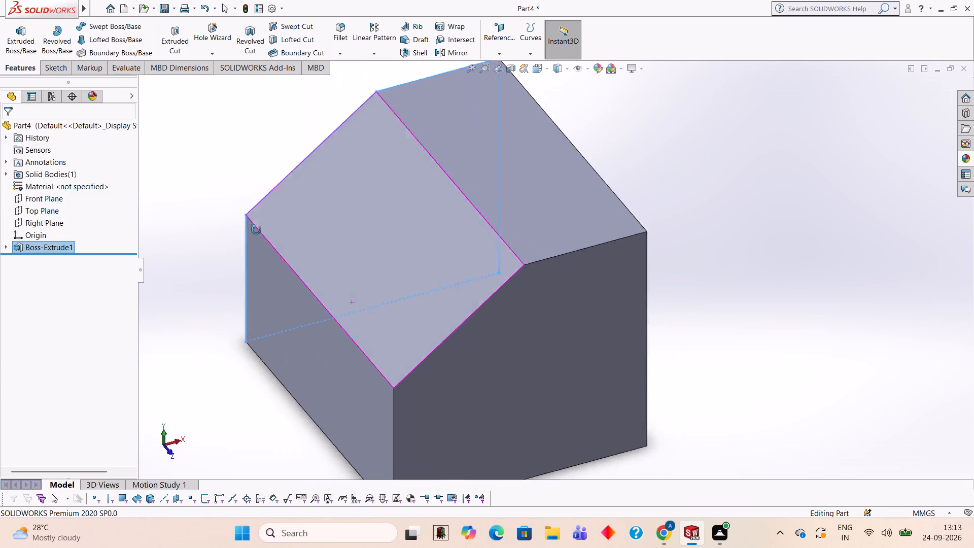
middle_drag(256, 230, 236, 224)
scroll(233, 219, up, 1)
middle_click(231, 219)
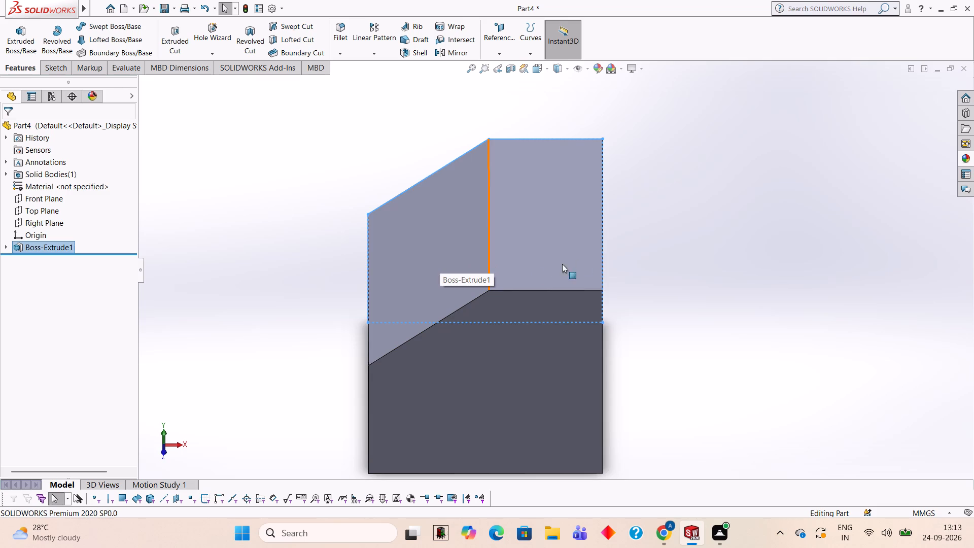
middle_drag(646, 262, 658, 288)
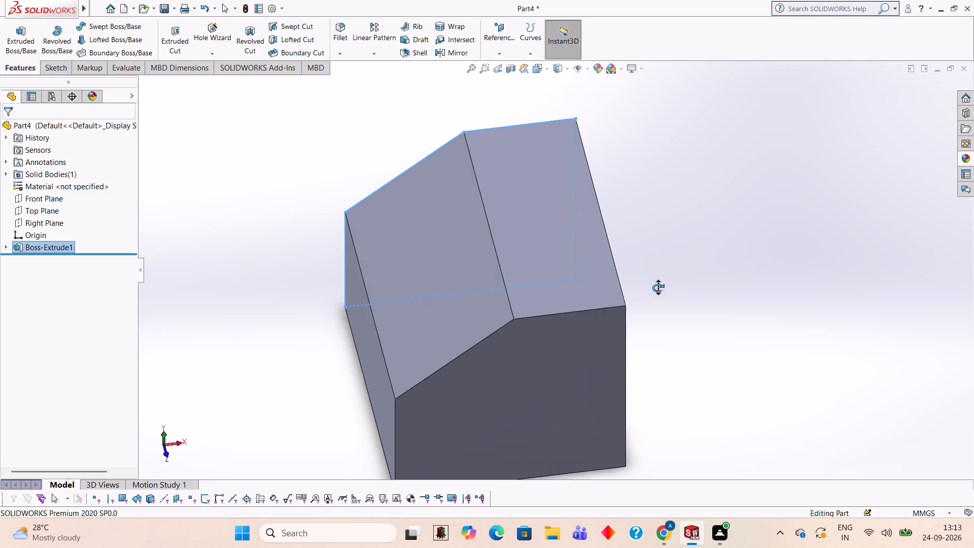
middle_drag(658, 288, 650, 158)
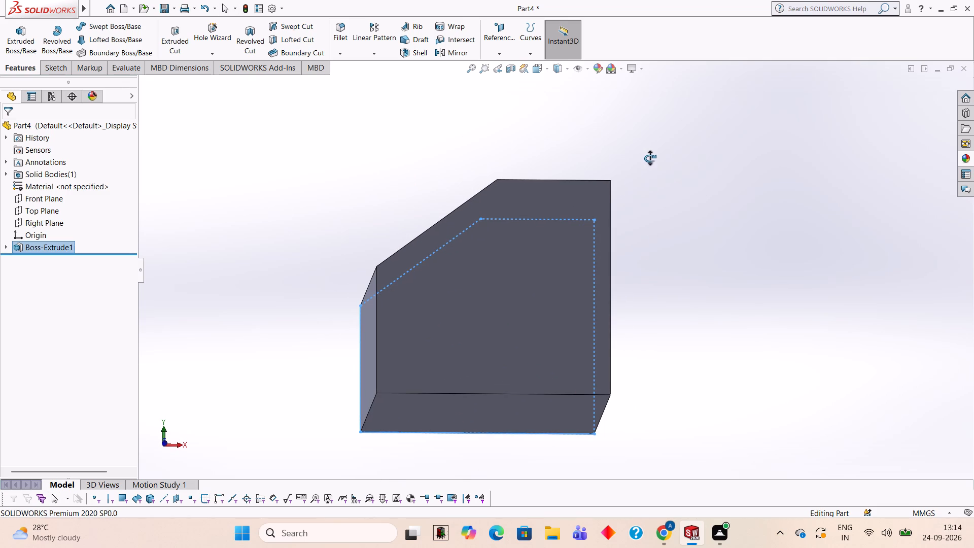
middle_drag(650, 158, 649, 177)
click(515, 299)
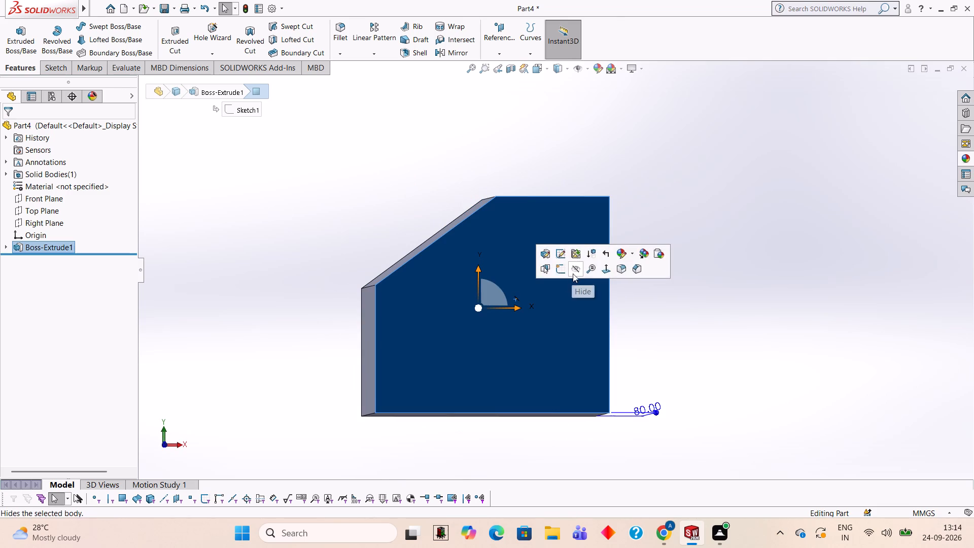
click(563, 272)
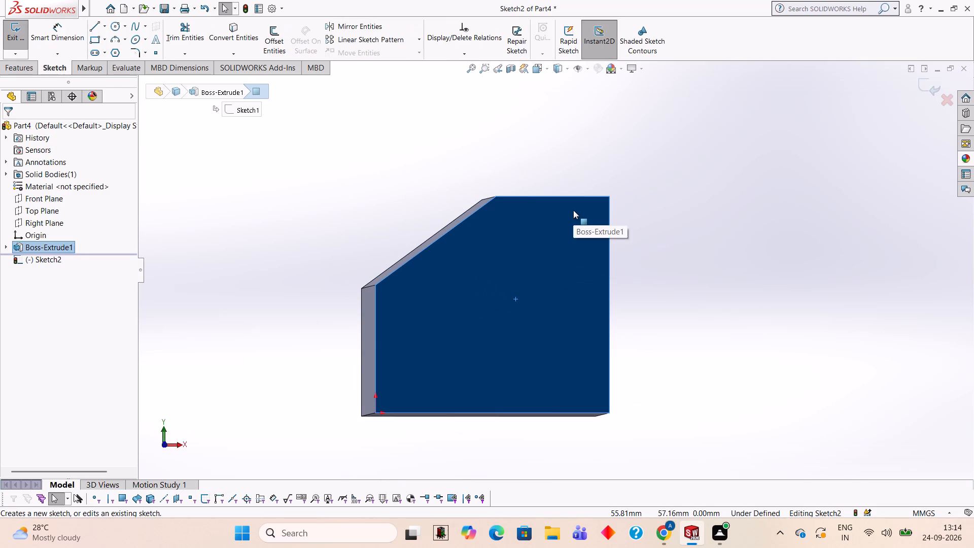
key(ctrl+8)
scroll(722, 172, up, 1)
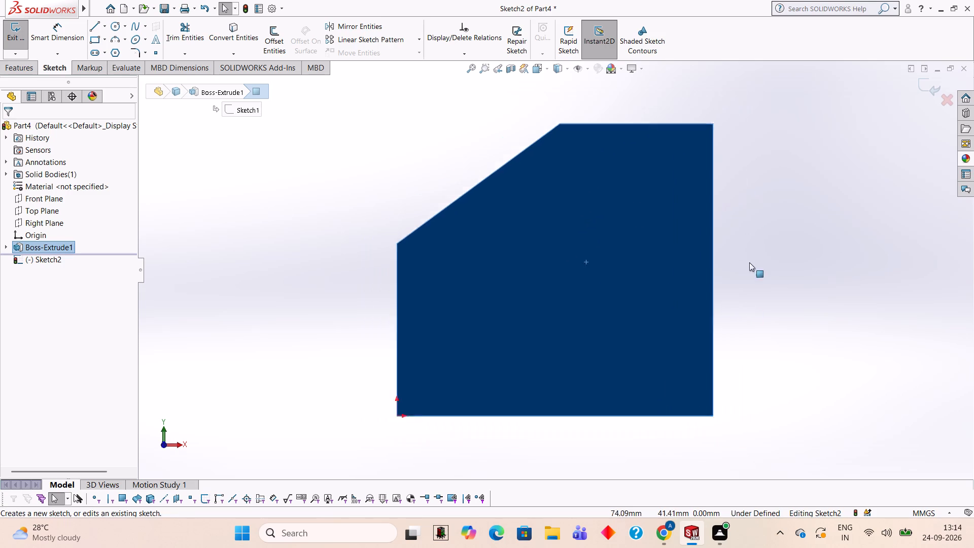
scroll(749, 262, up, 1)
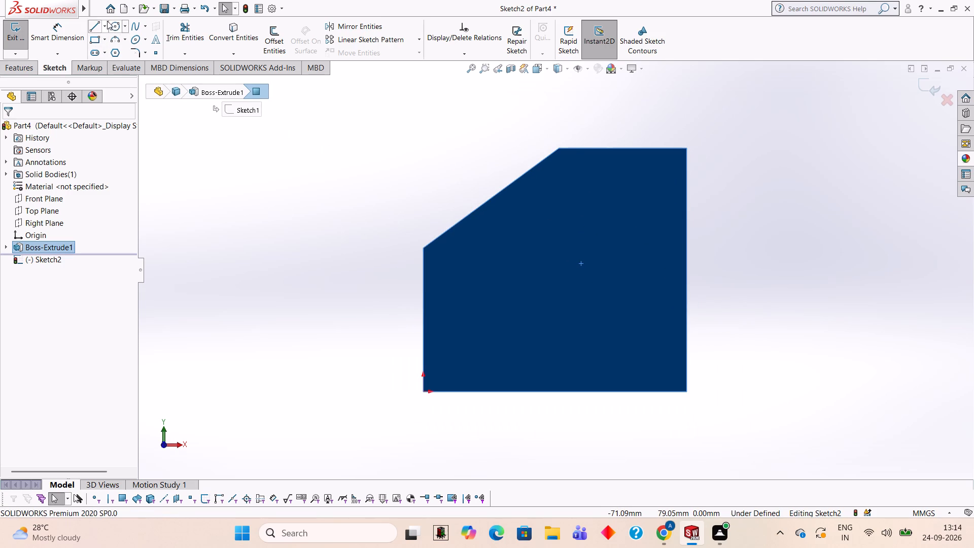
Sketch a 21 mm vertical line upward from the midpoint of the face's horizontal top edge.
click(95, 25)
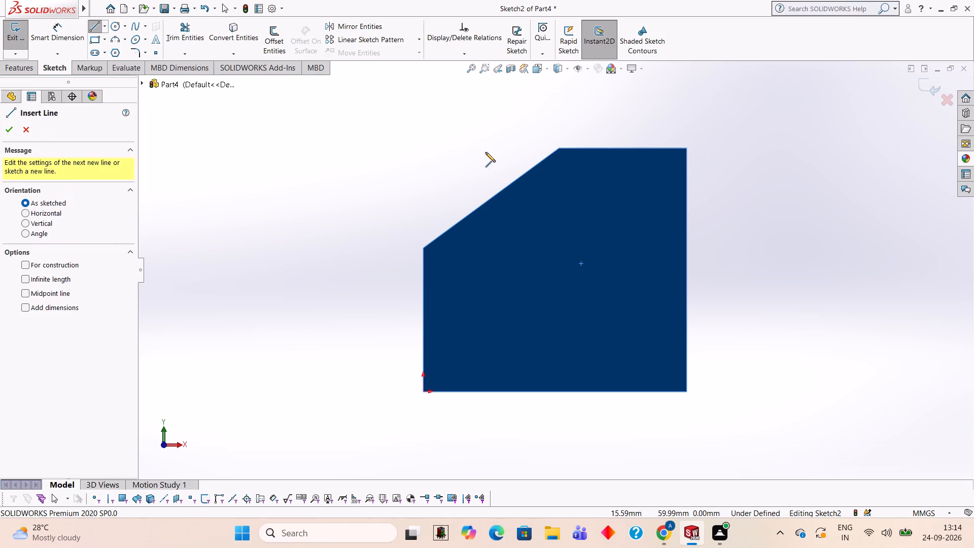
click(621, 149)
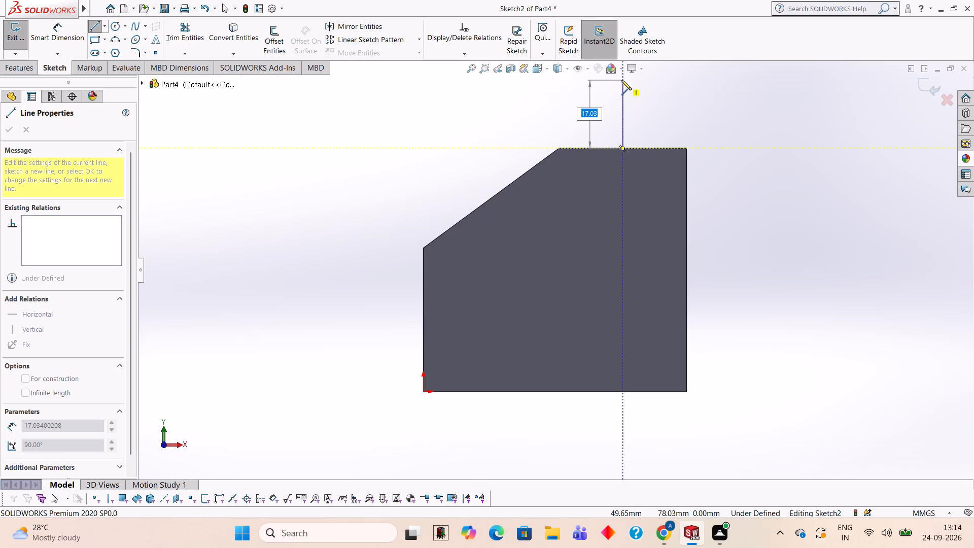
text(21)
key(Return)
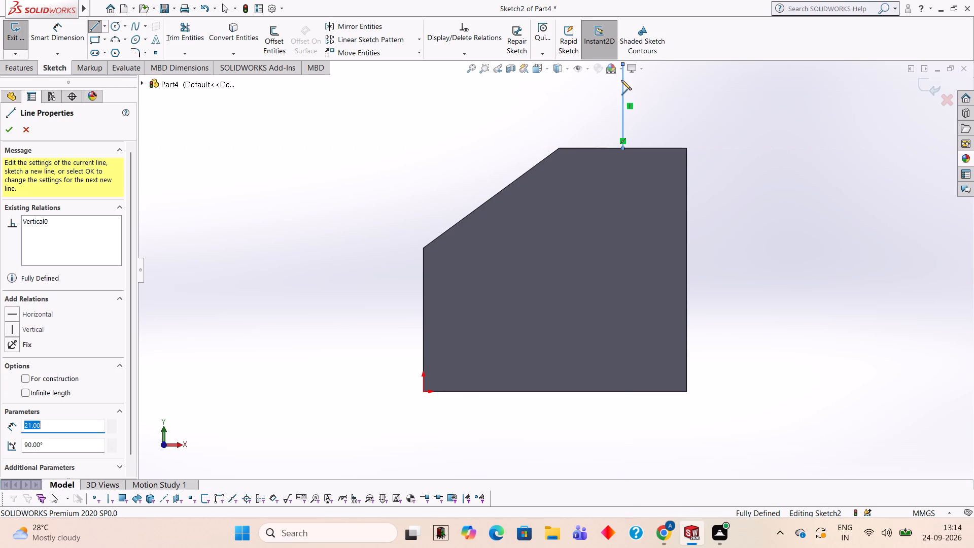
Sketch a 16 mm horizontal line rightward from the vertical line's upper end, working out 32/2 in Calculator for its length.
scroll(645, 150, up, 3)
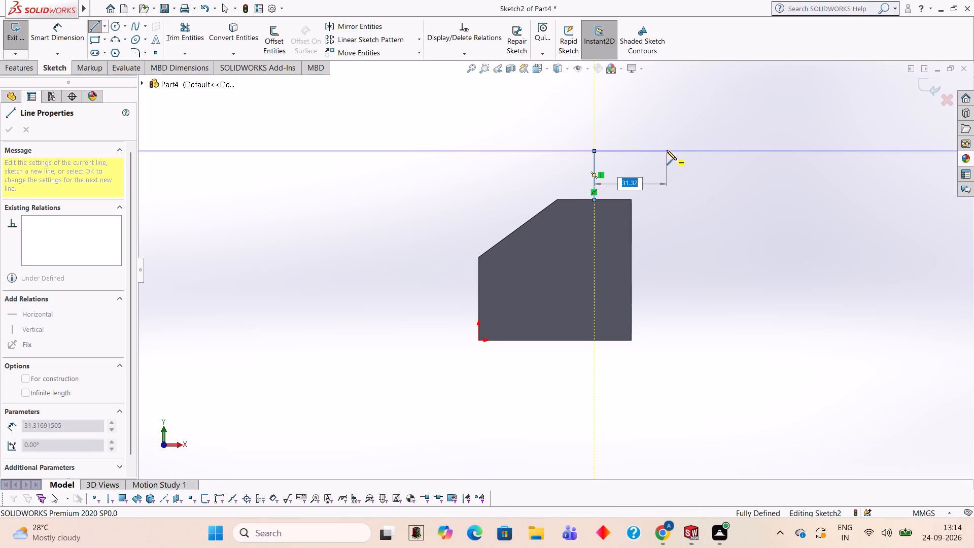
key(2)
key(BackSpace)
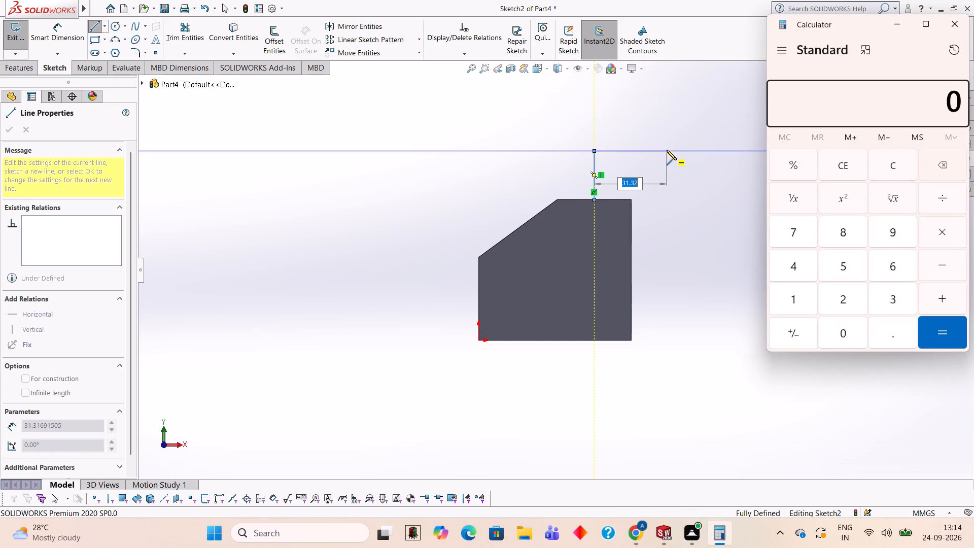
text(32)
text(/2)
key(Return)
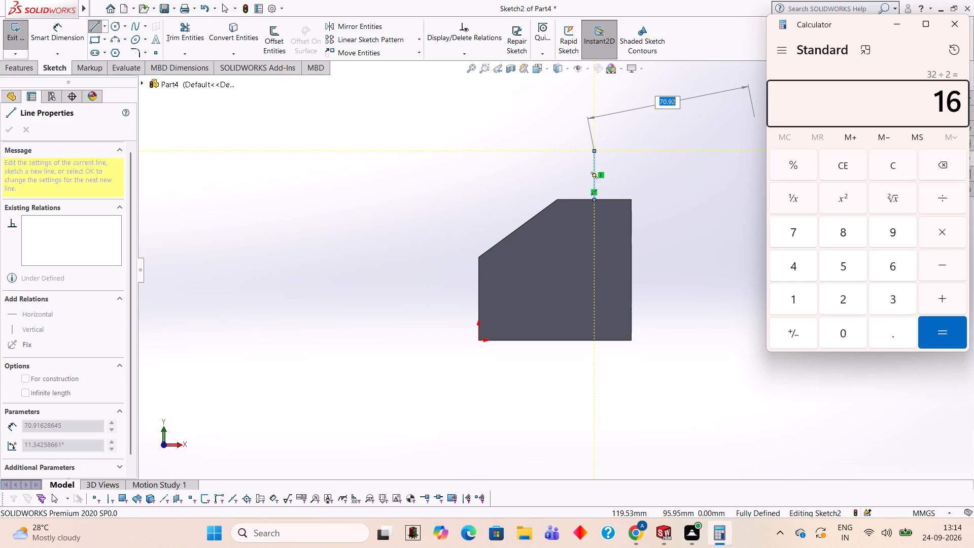
click(961, 31)
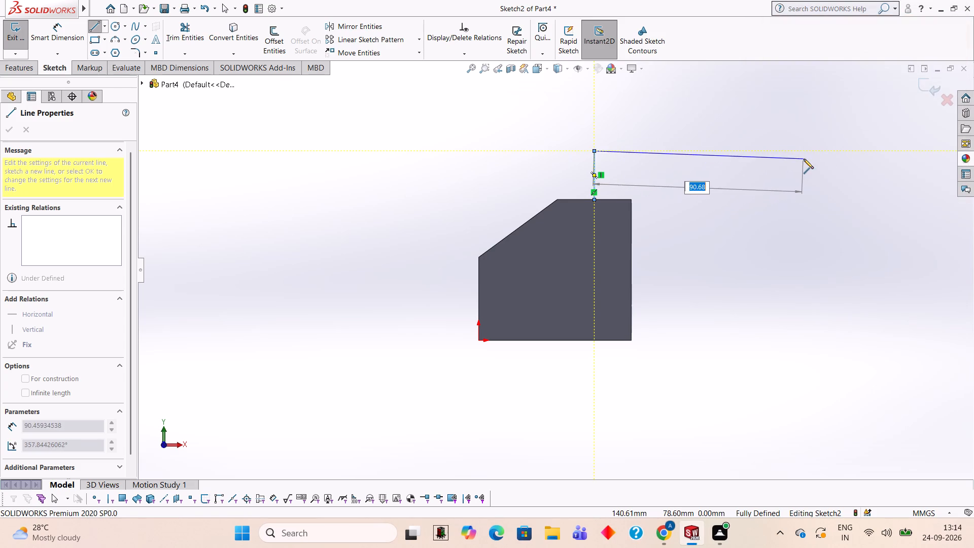
key(1)
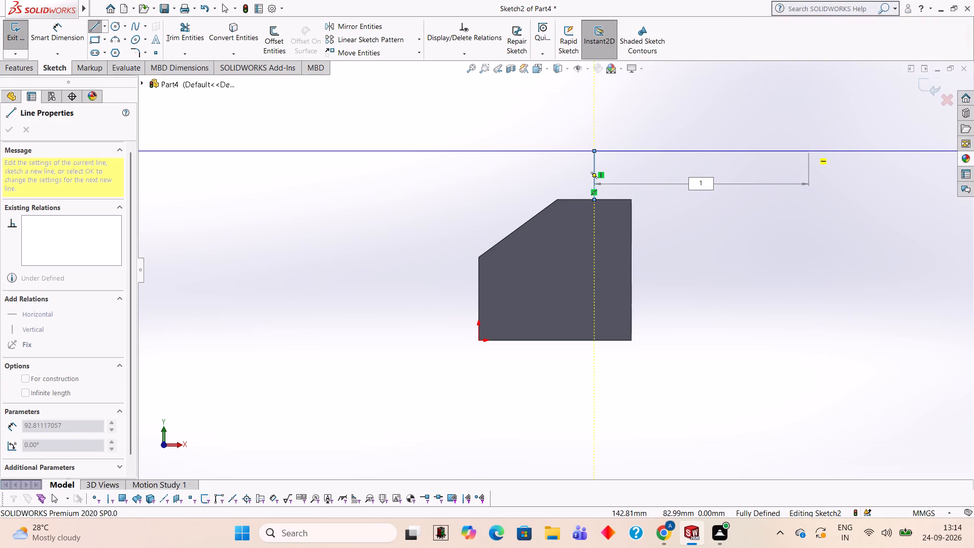
key(6)
key(Return)
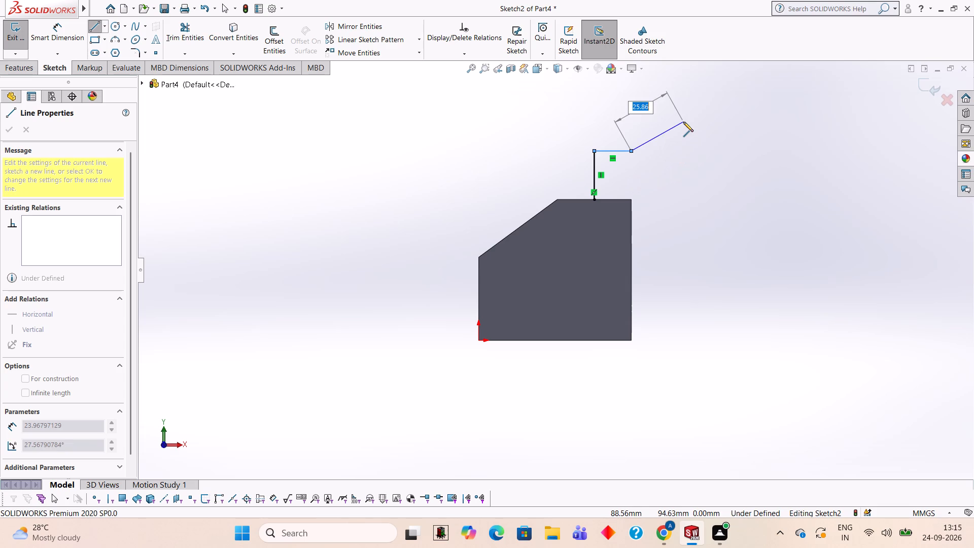
End the line chain and undo the 16 mm horizontal line at the vertical line's upper end.
key(Escape)
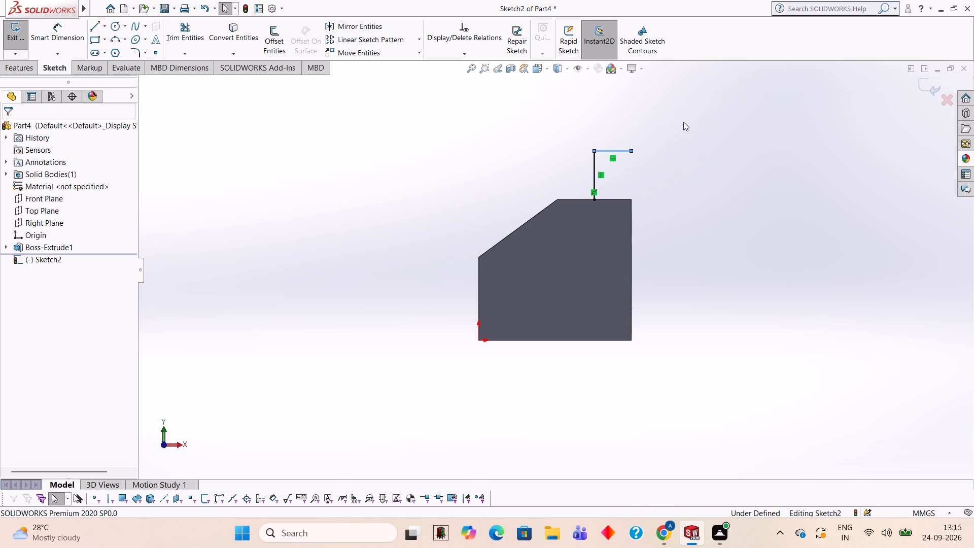
key(ctrl+z)
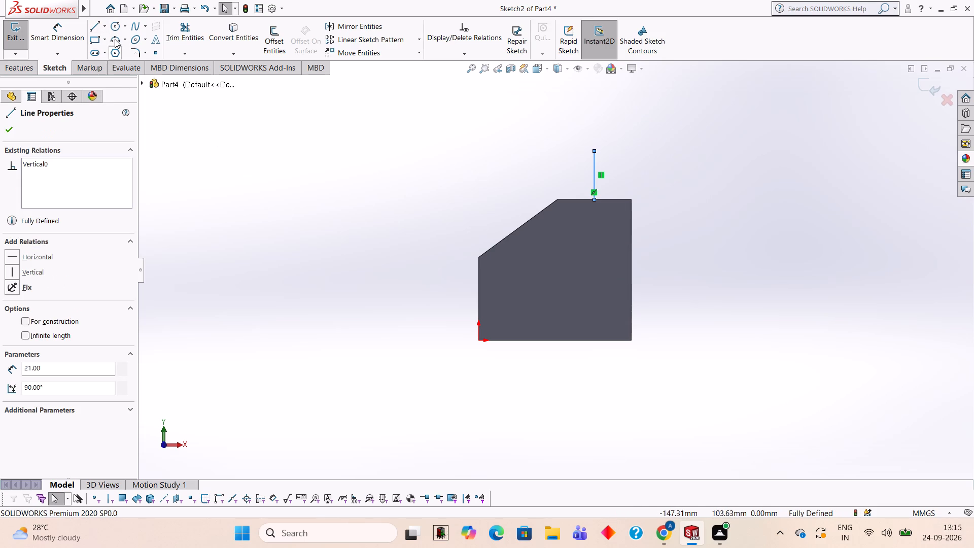
Sketch an 8 mm horizontal line rightward from the vertical line's upper end, working out 16/2 in Calculator for its length.
click(94, 27)
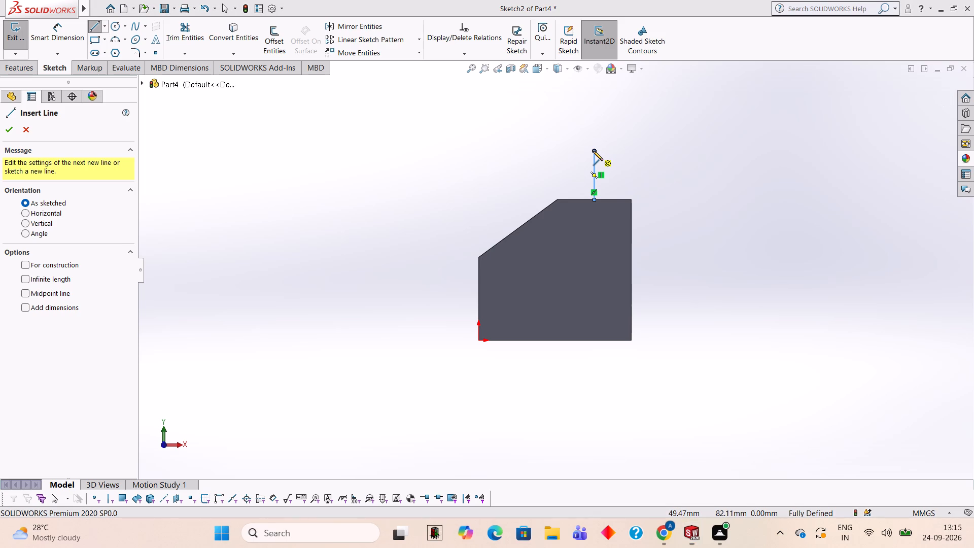
text(16/2)
key(Return)
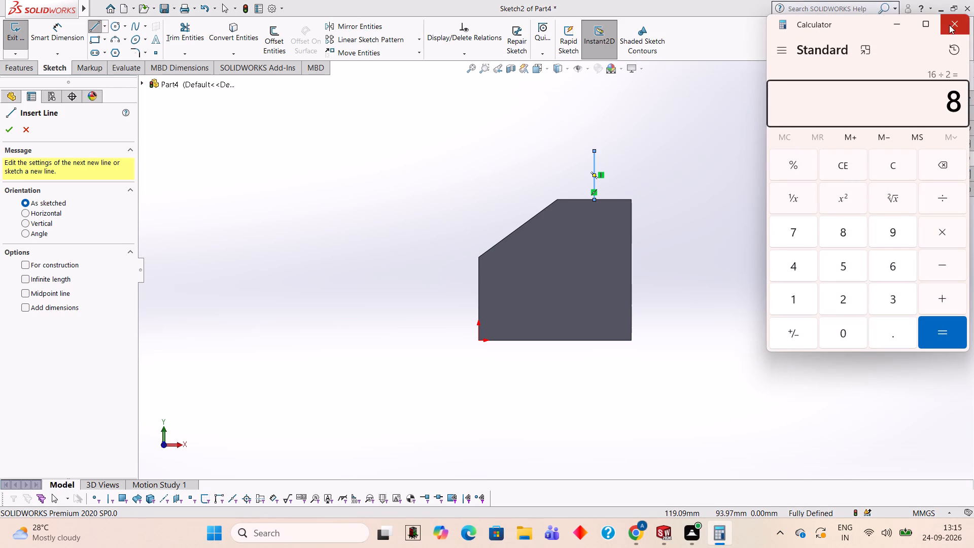
click(949, 25)
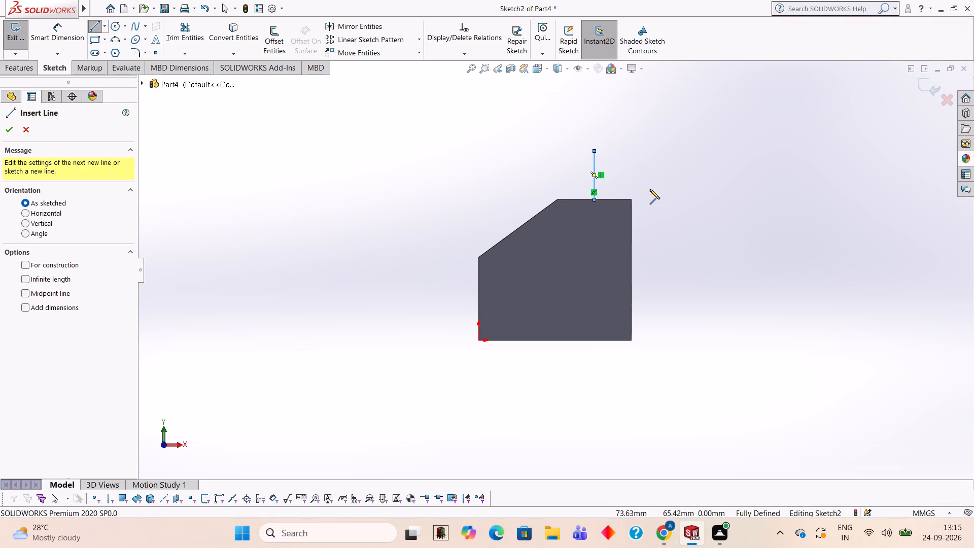
click(593, 151)
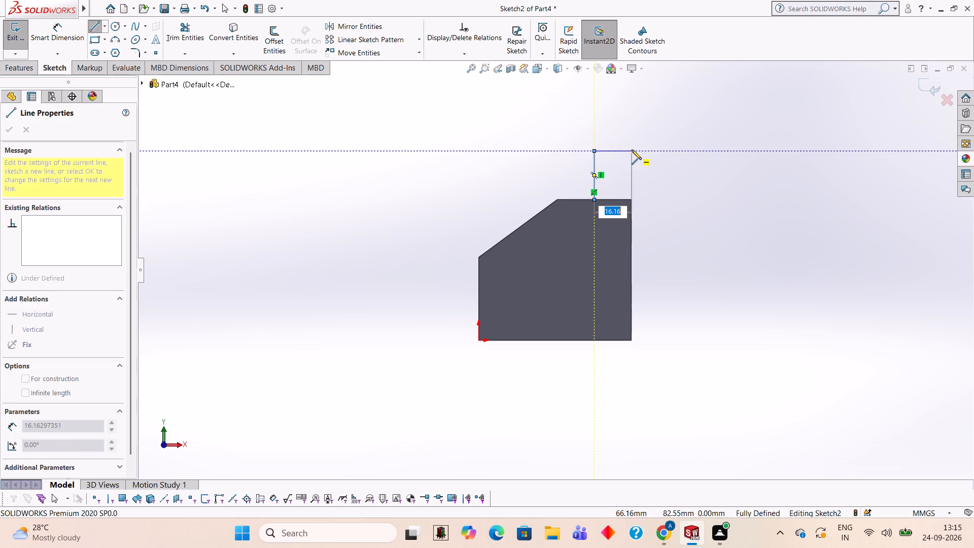
key(8)
key(Return)
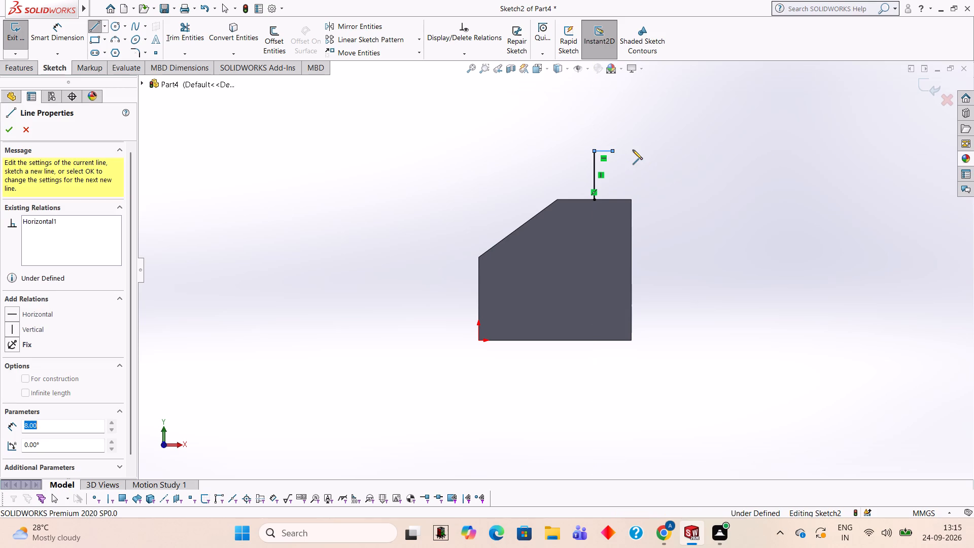
Continue with a slanted line down to the right end of the face's top edge and a line along that edge to its left end.
click(631, 200)
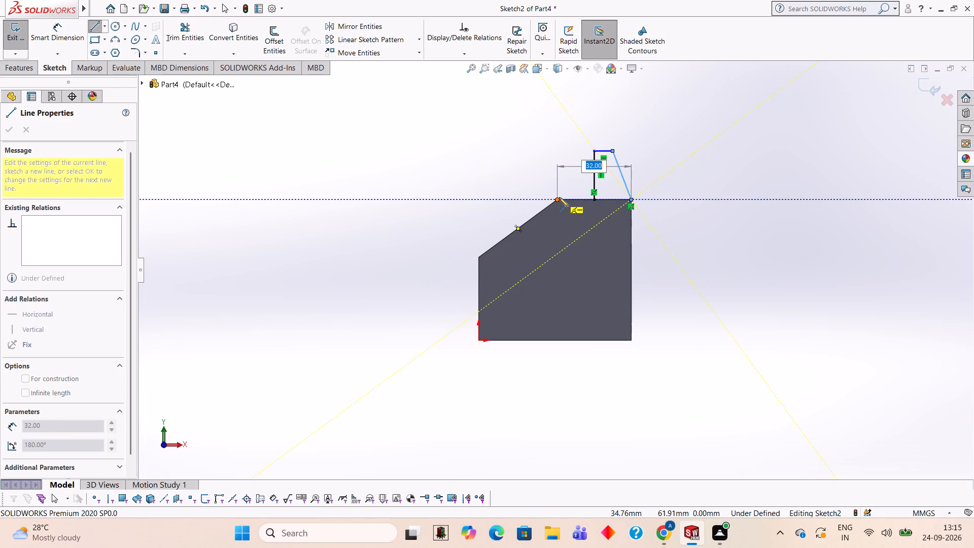
click(556, 199)
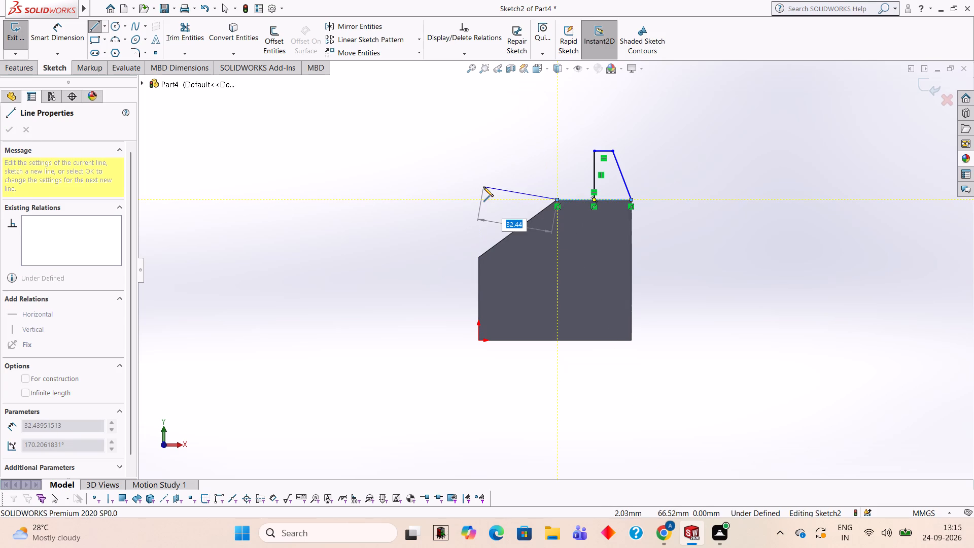
key(Escape)
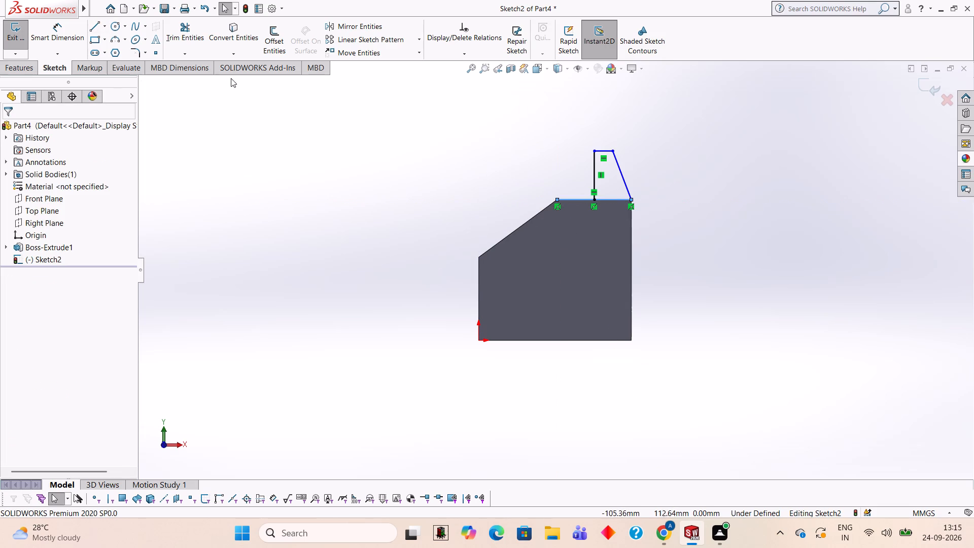
Sketch an 8 mm horizontal line leftward from the vertical line's upper end, joined by a slanted line to the top edge's left end.
click(98, 28)
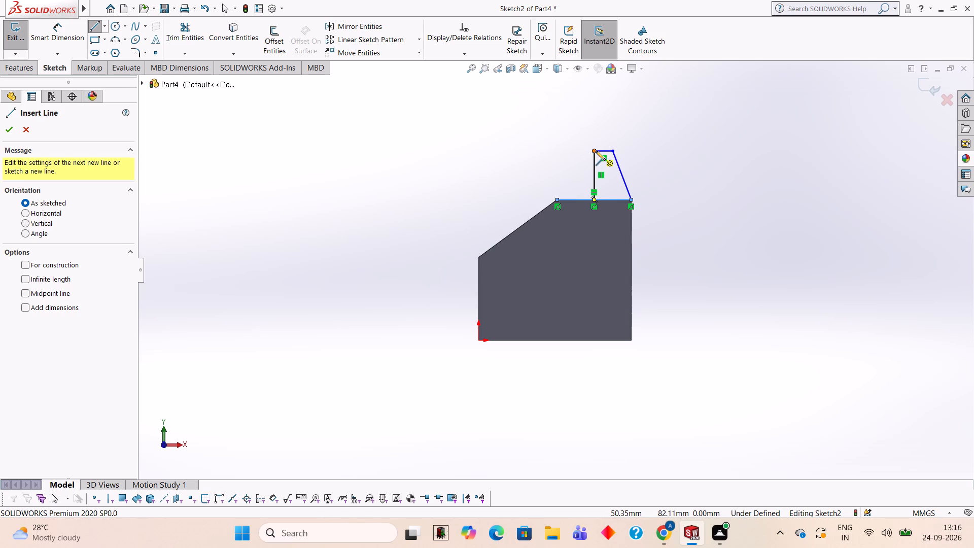
click(593, 151)
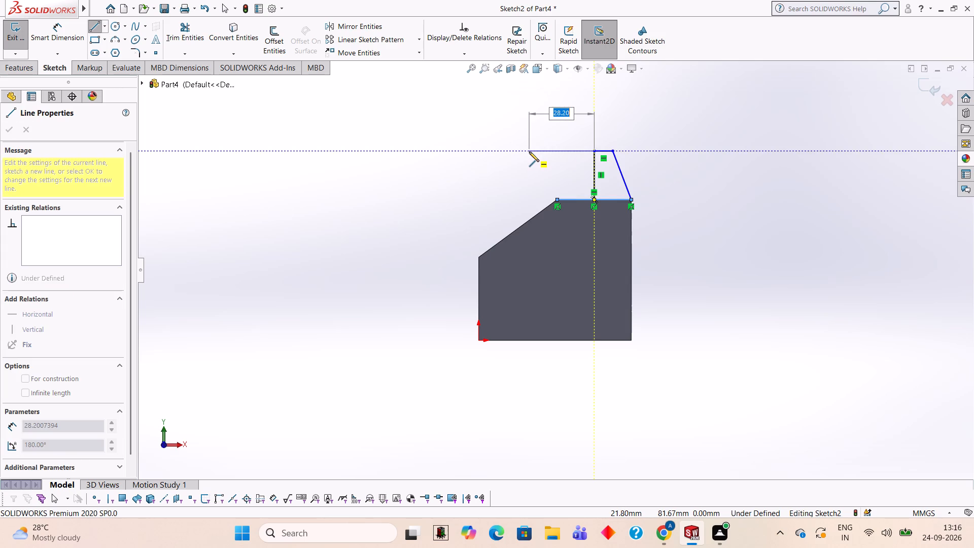
key(8)
key(Return)
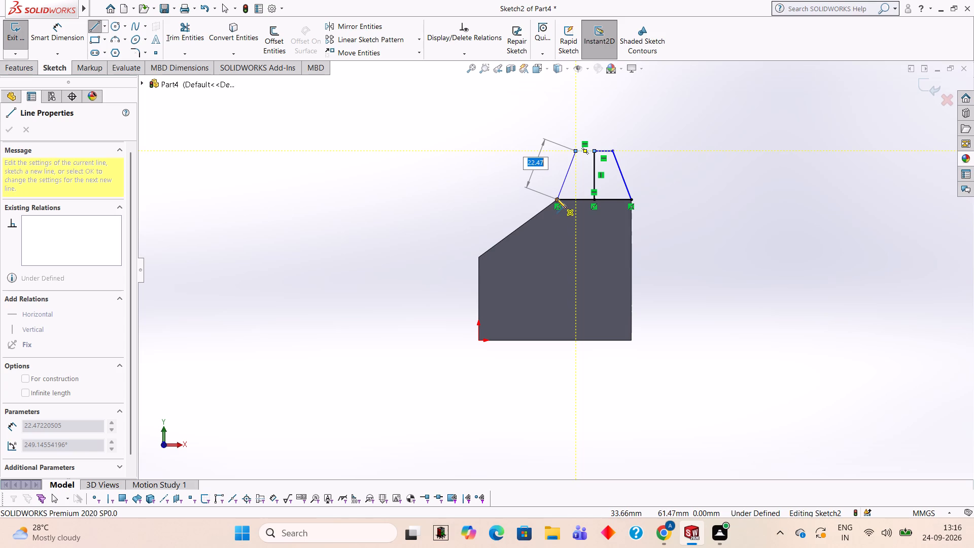
click(556, 198)
Trim away the vertical centre line inside the trapezoid.
click(176, 32)
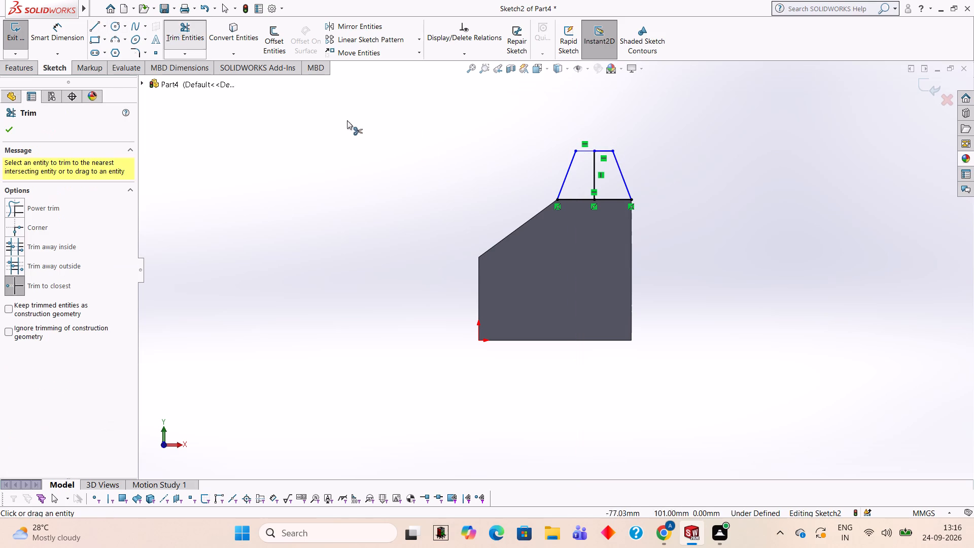
click(595, 172)
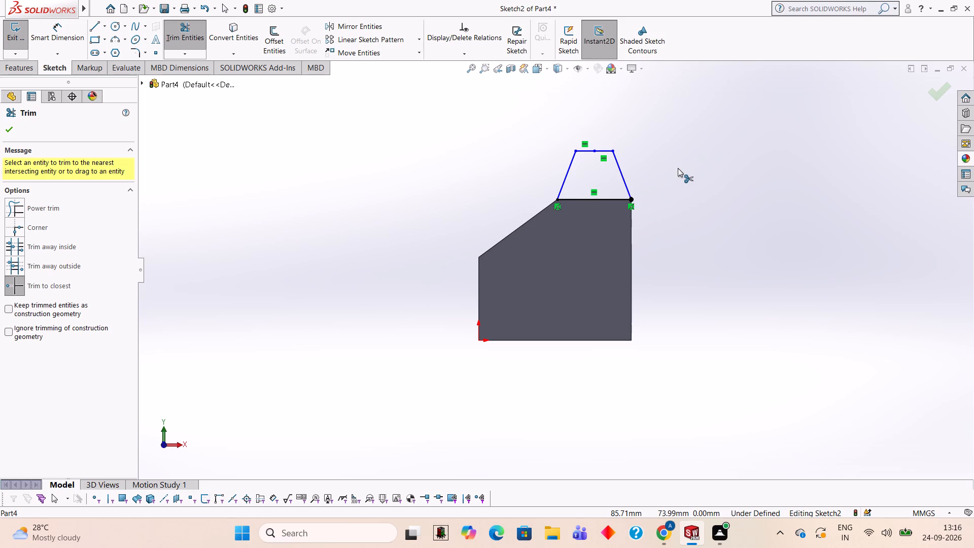
Extrude the trapezoid as an 80 mm blind boss in the reversed direction, along the top of the block, with merged result.
middle_drag(678, 168, 673, 250)
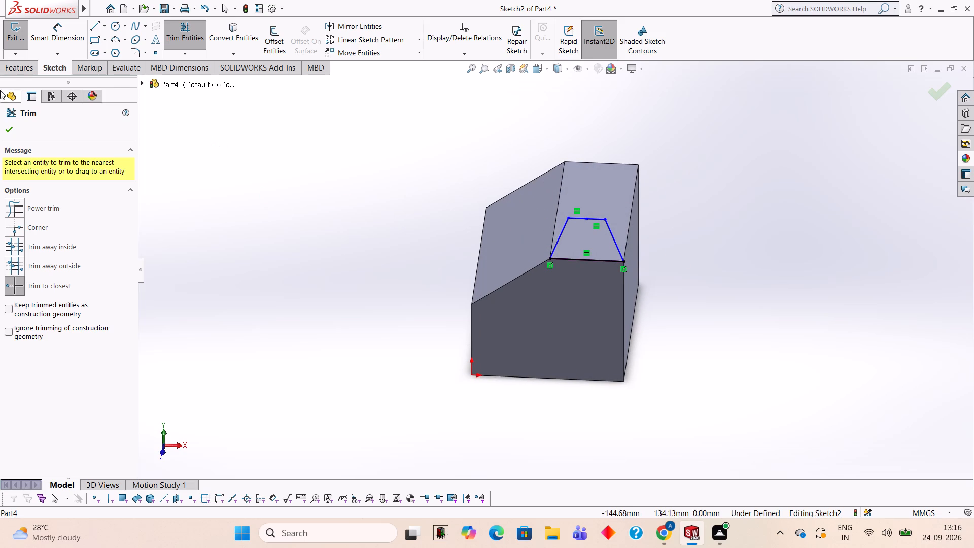
click(18, 68)
click(23, 40)
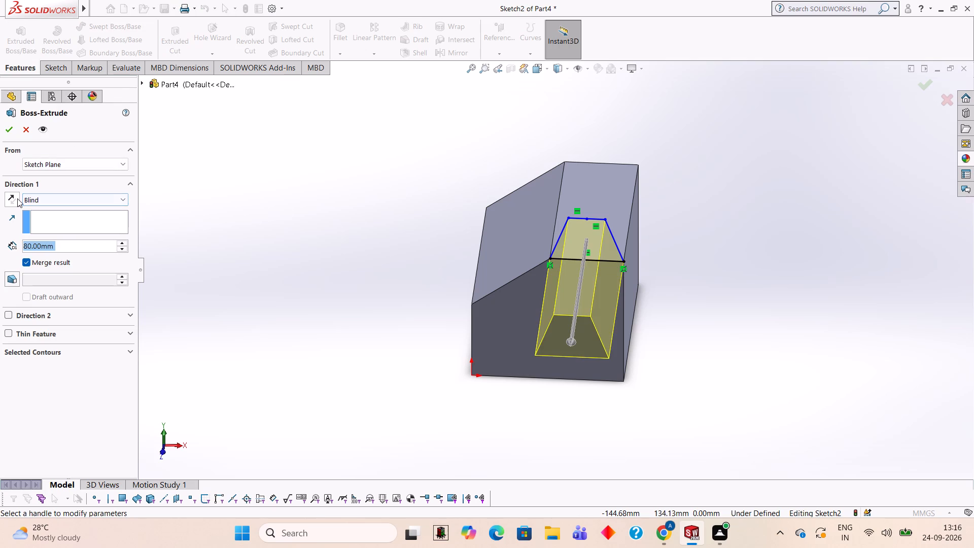
click(17, 198)
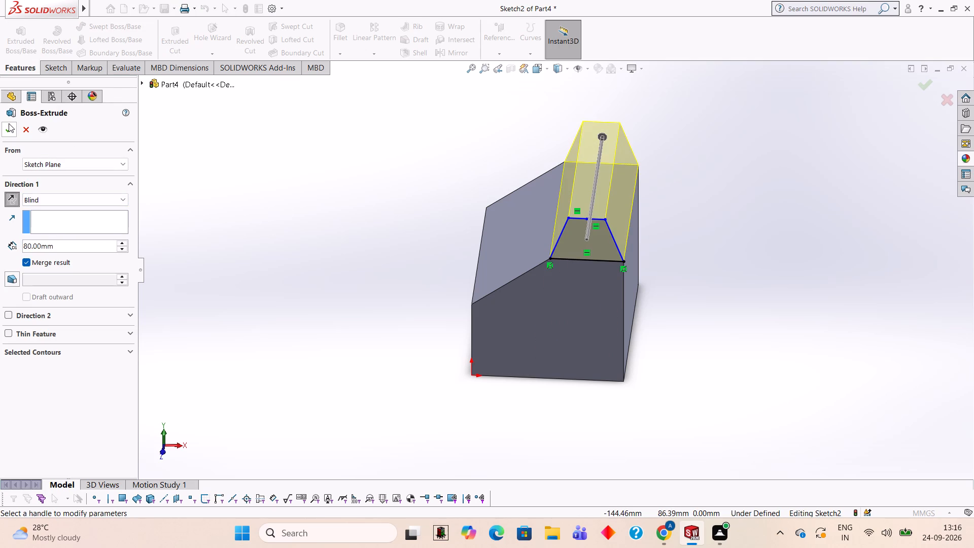
click(9, 123)
click(217, 198)
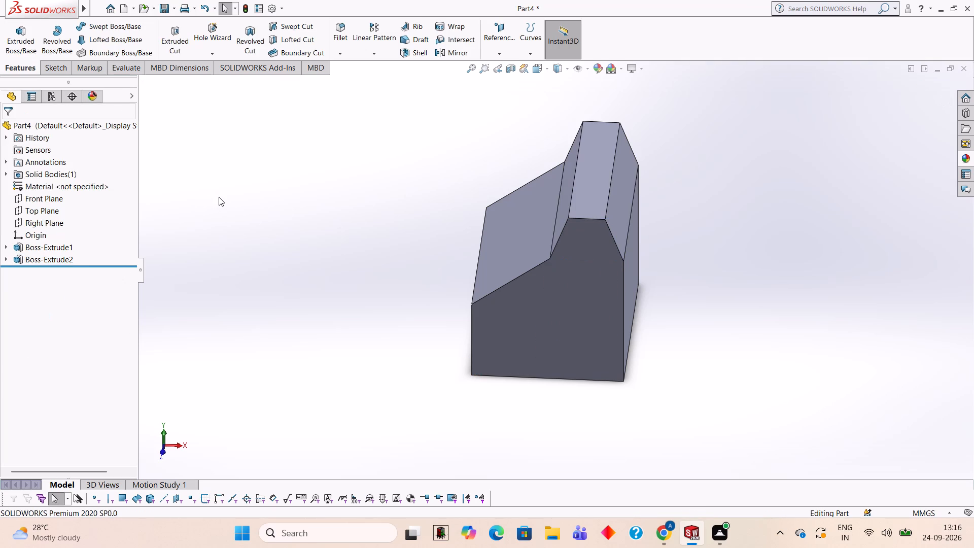
Examine the merged solid's shape from its front, back and sloped sides.
middle_drag(220, 197, 256, 215)
middle_drag(256, 215, 345, 250)
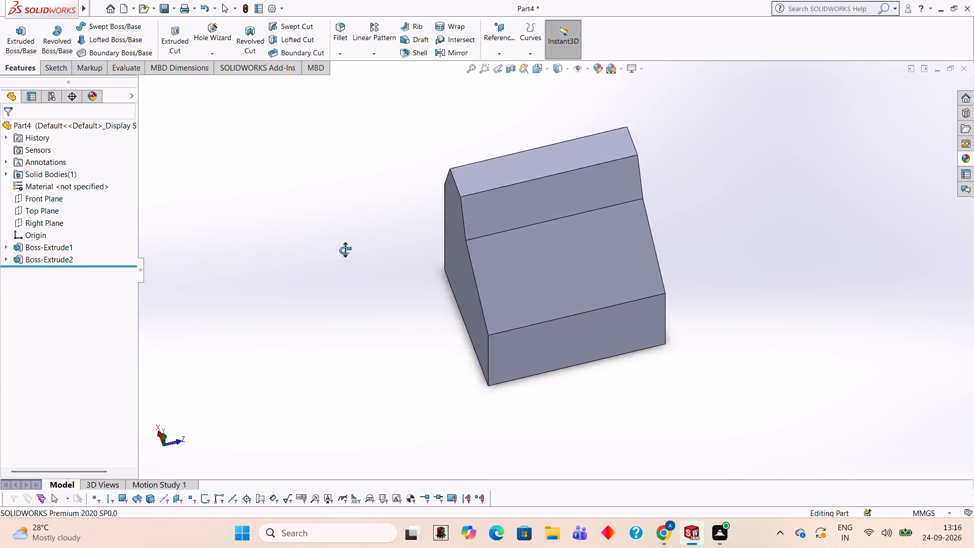
middle_drag(345, 250, 346, 178)
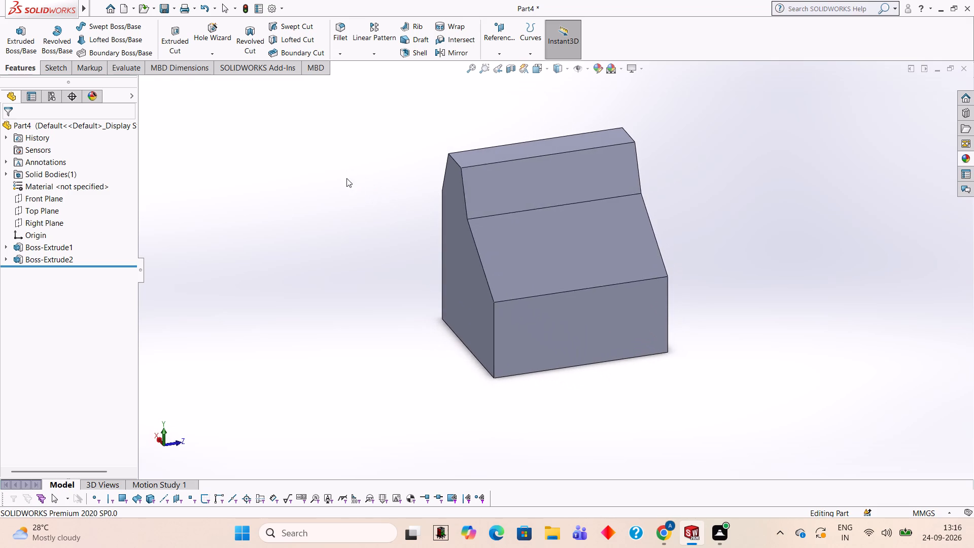
middle_drag(777, 227, 655, 205)
middle_drag(676, 292, 678, 252)
middle_drag(672, 252, 664, 250)
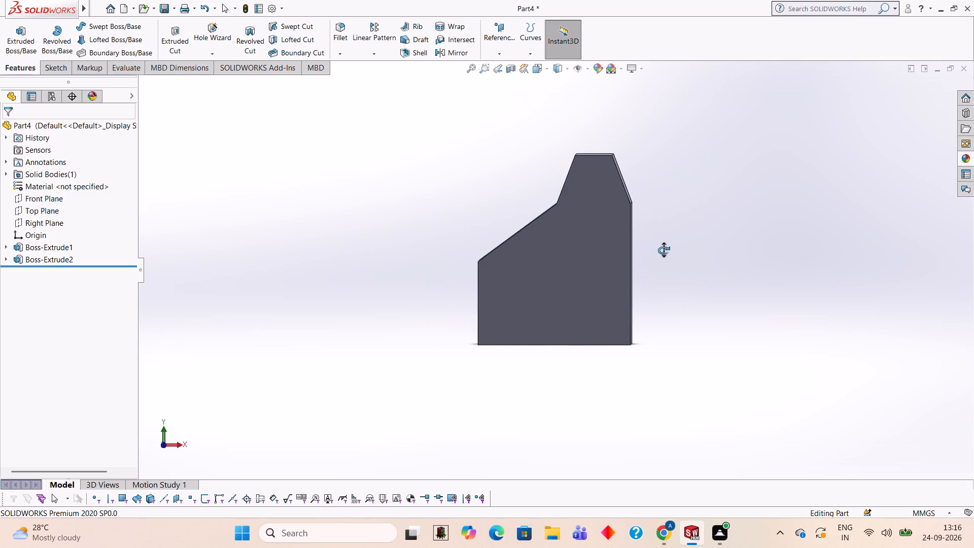
middle_drag(664, 250, 675, 258)
middle_drag(667, 259, 652, 256)
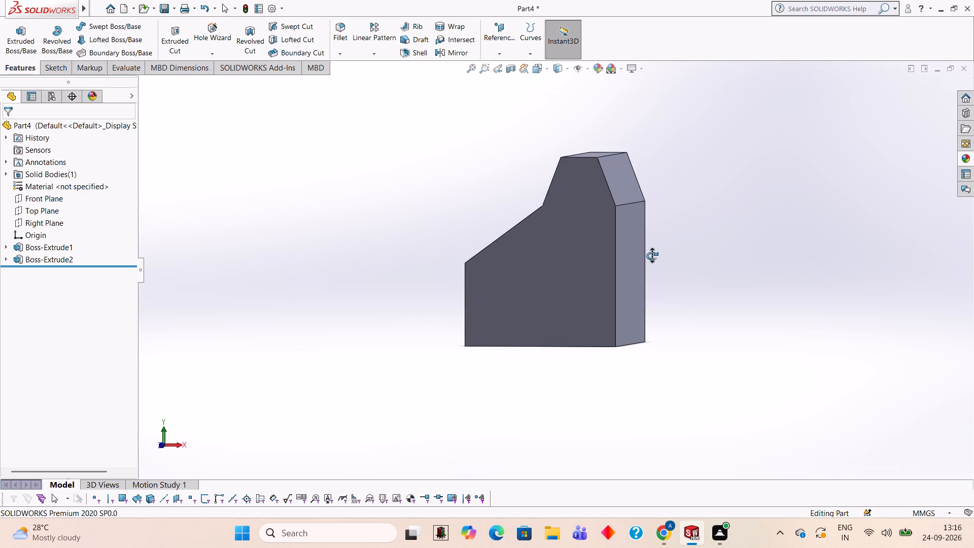
middle_drag(652, 256, 661, 255)
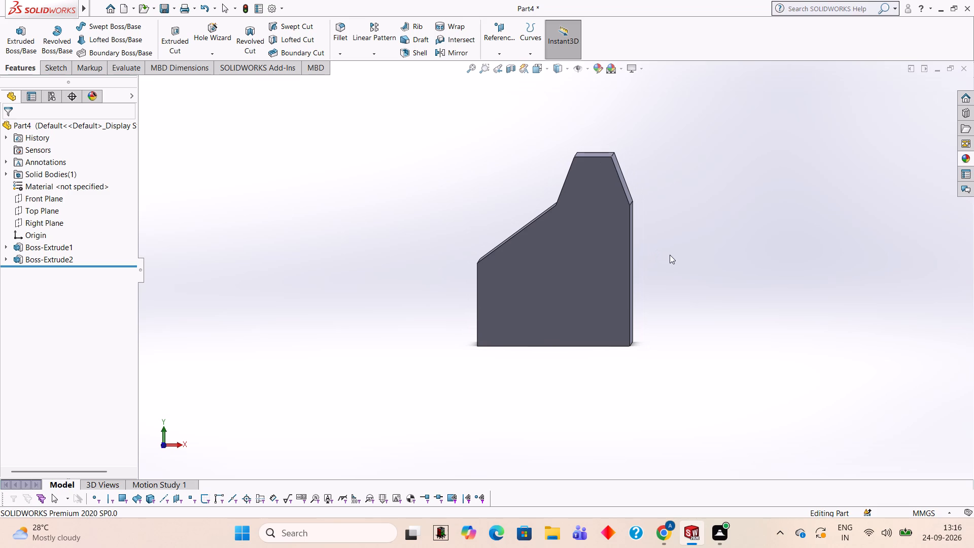
middle_drag(670, 255, 856, 283)
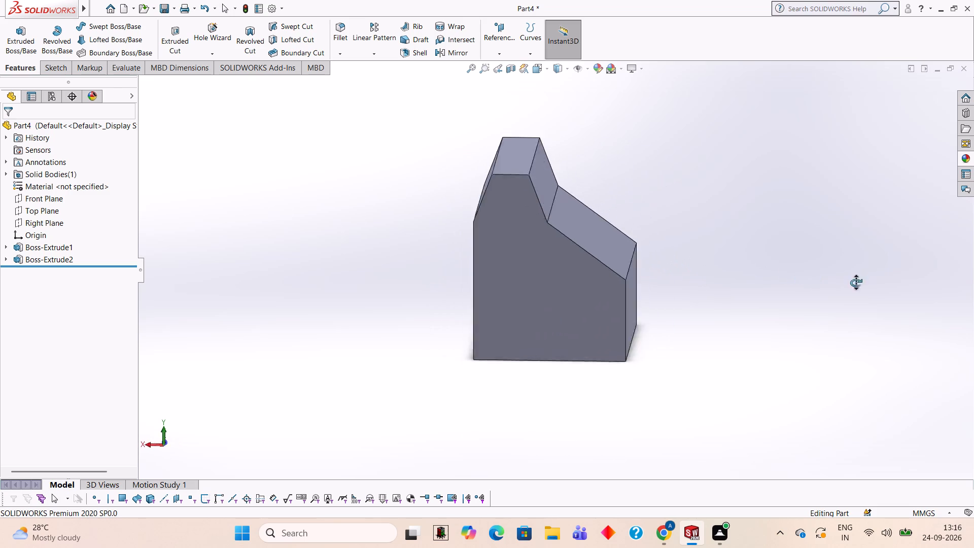
middle_drag(856, 283, 674, 254)
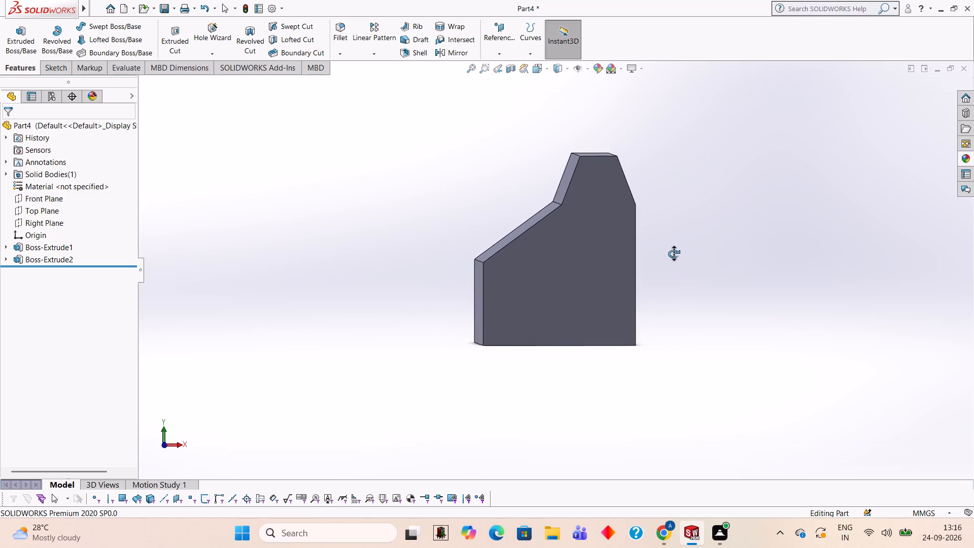
middle_drag(674, 254, 665, 249)
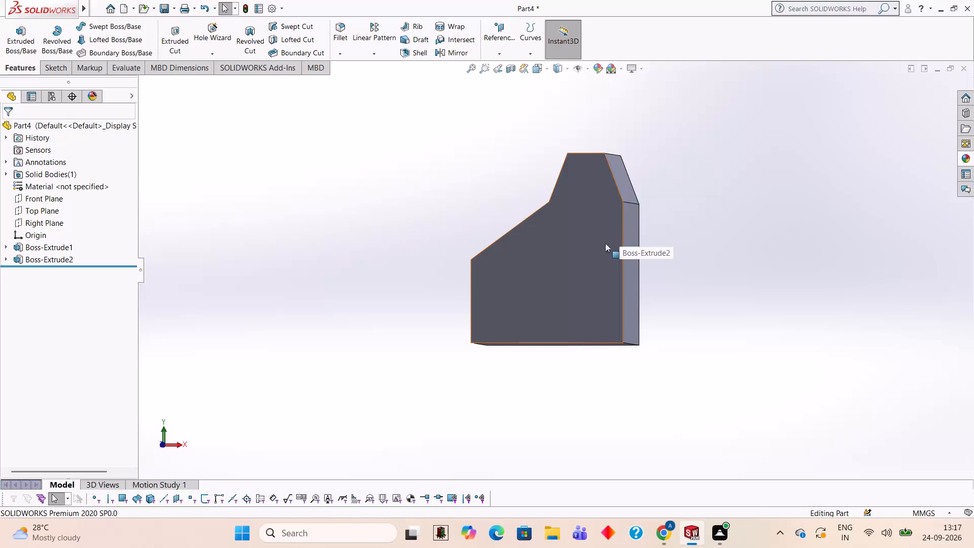
middle_drag(728, 227, 760, 256)
middle_drag(758, 256, 742, 256)
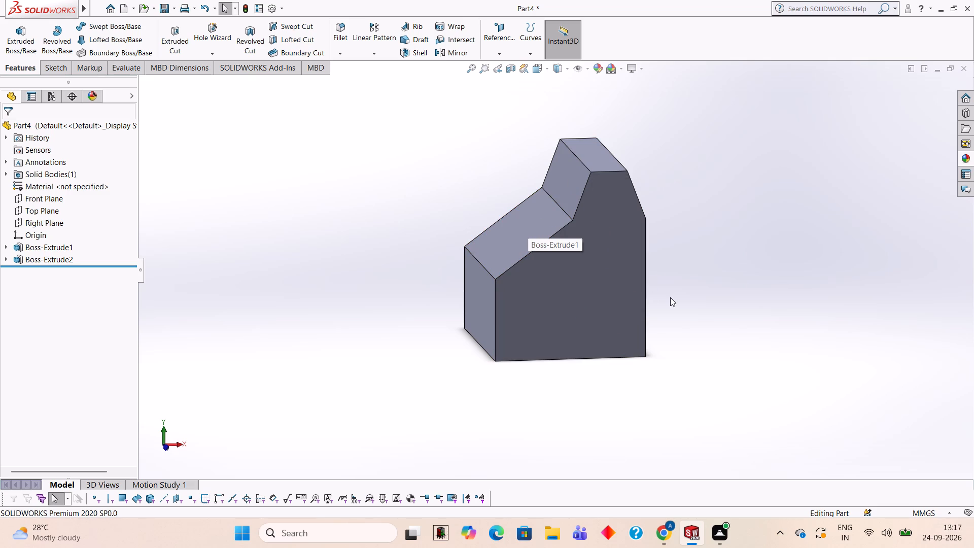
middle_drag(794, 286, 776, 286)
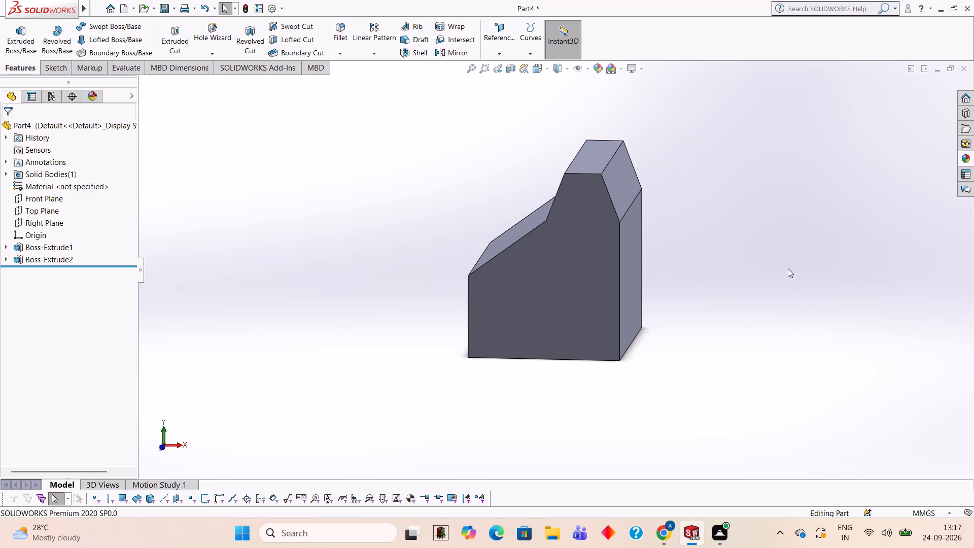
middle_drag(788, 268, 797, 262)
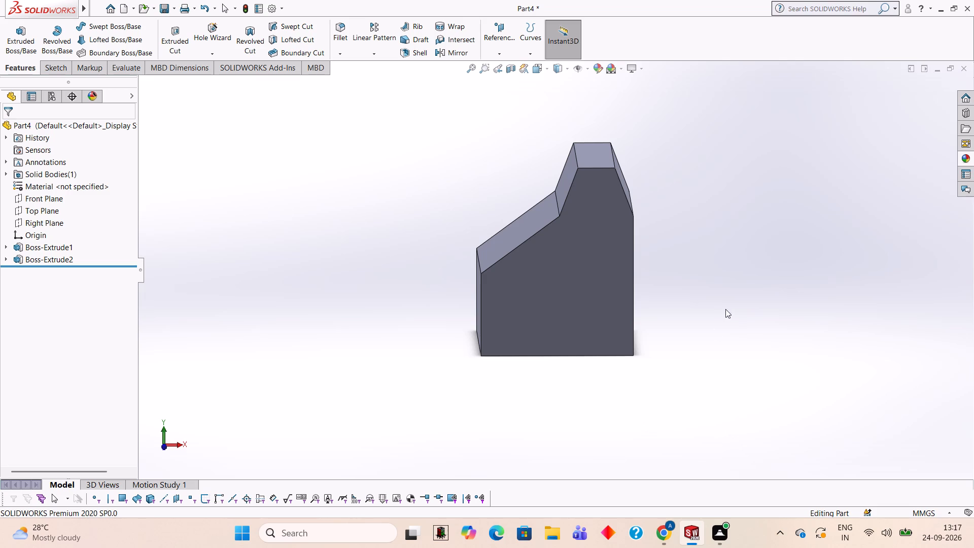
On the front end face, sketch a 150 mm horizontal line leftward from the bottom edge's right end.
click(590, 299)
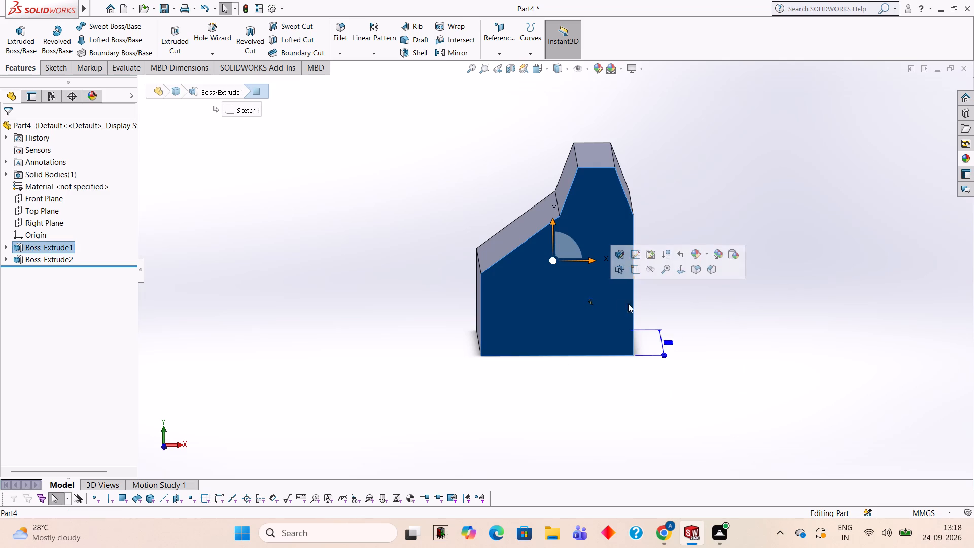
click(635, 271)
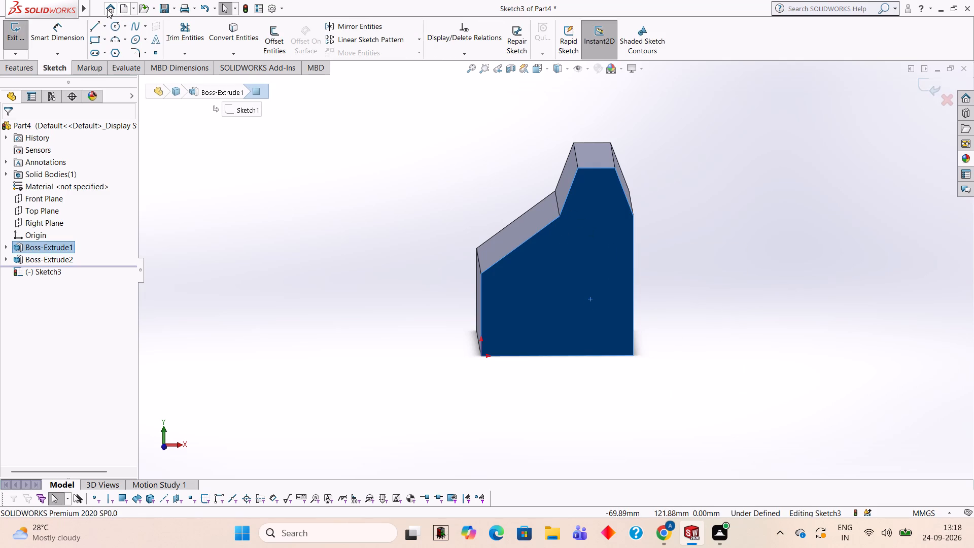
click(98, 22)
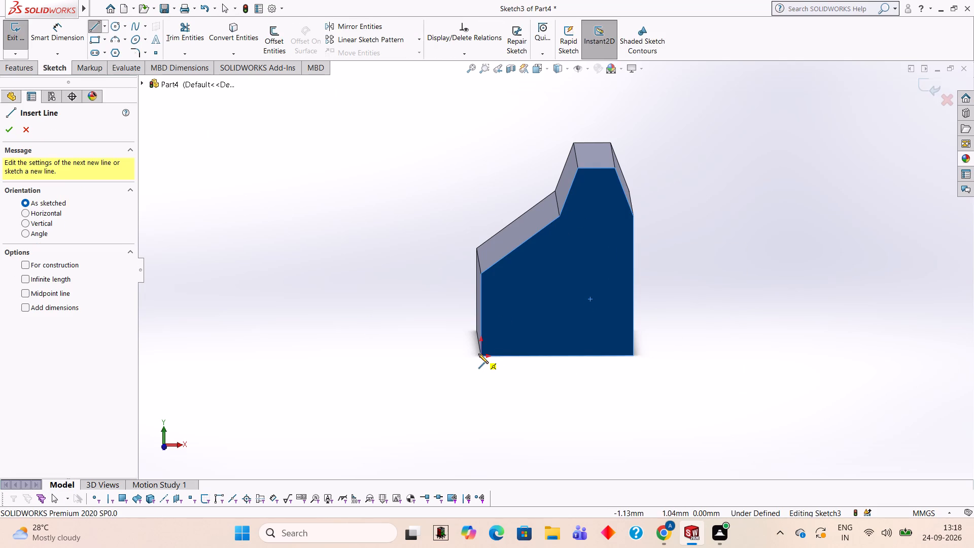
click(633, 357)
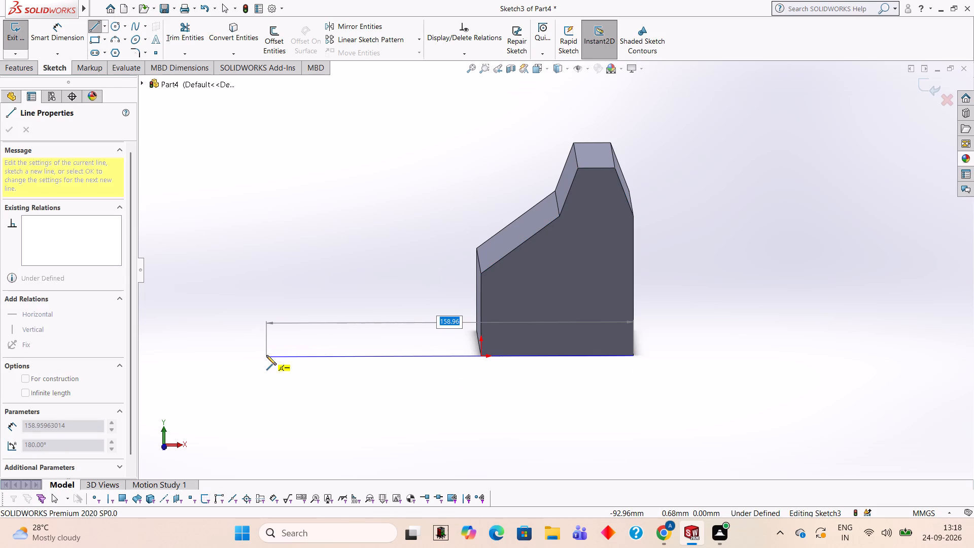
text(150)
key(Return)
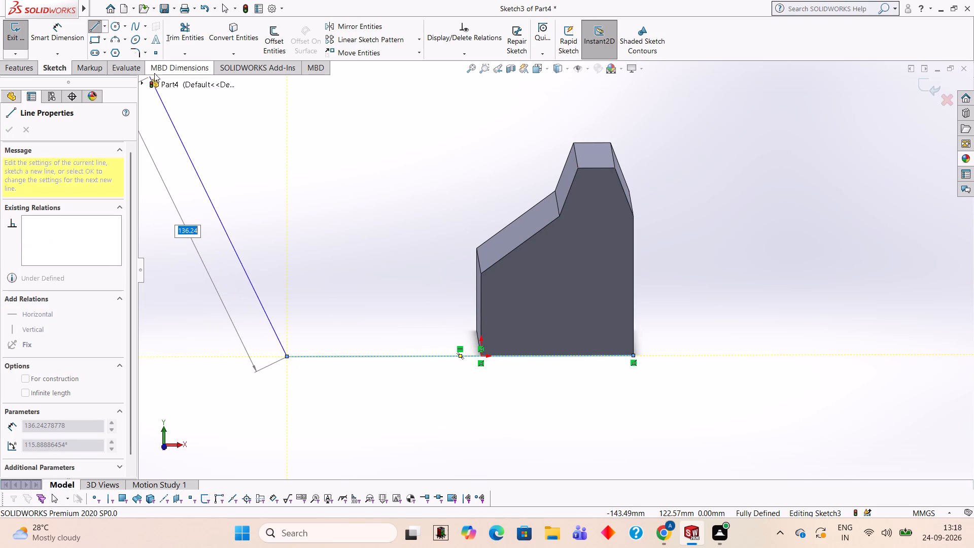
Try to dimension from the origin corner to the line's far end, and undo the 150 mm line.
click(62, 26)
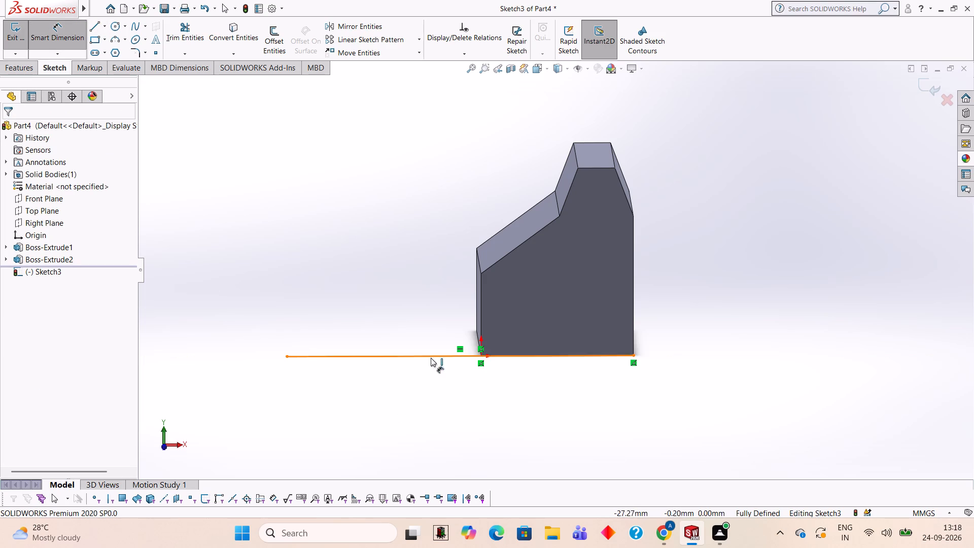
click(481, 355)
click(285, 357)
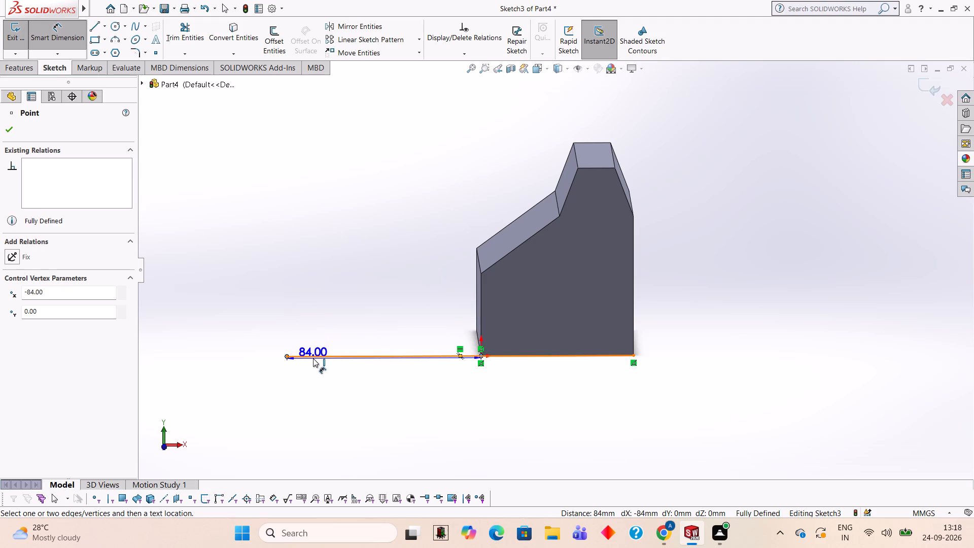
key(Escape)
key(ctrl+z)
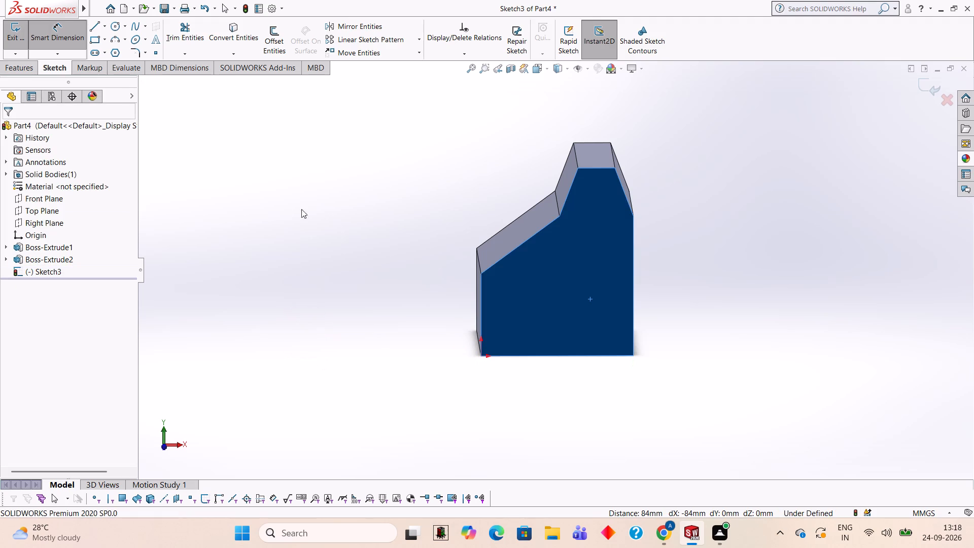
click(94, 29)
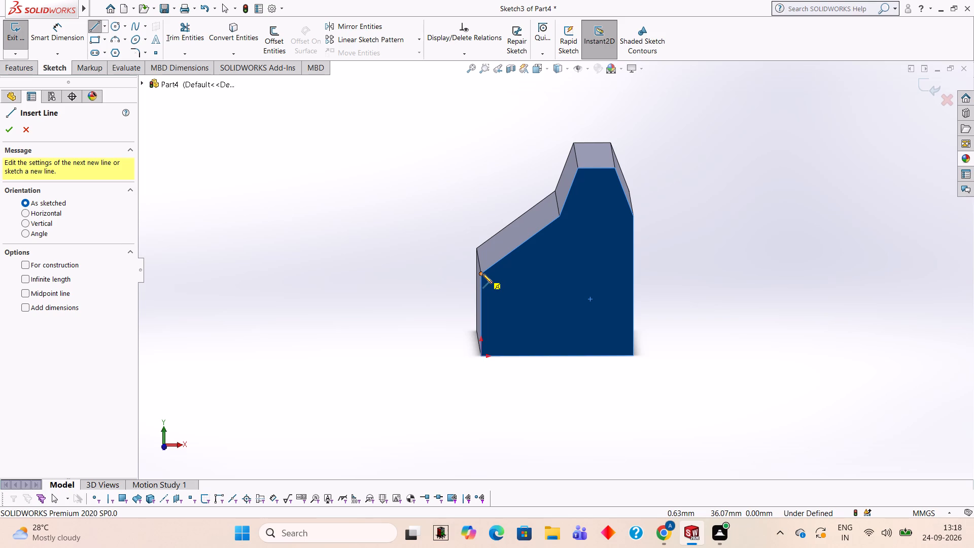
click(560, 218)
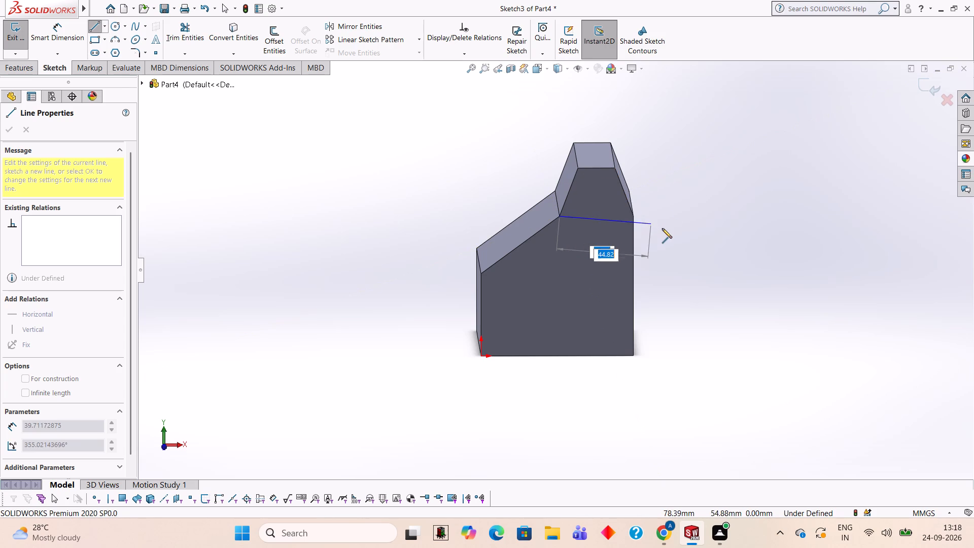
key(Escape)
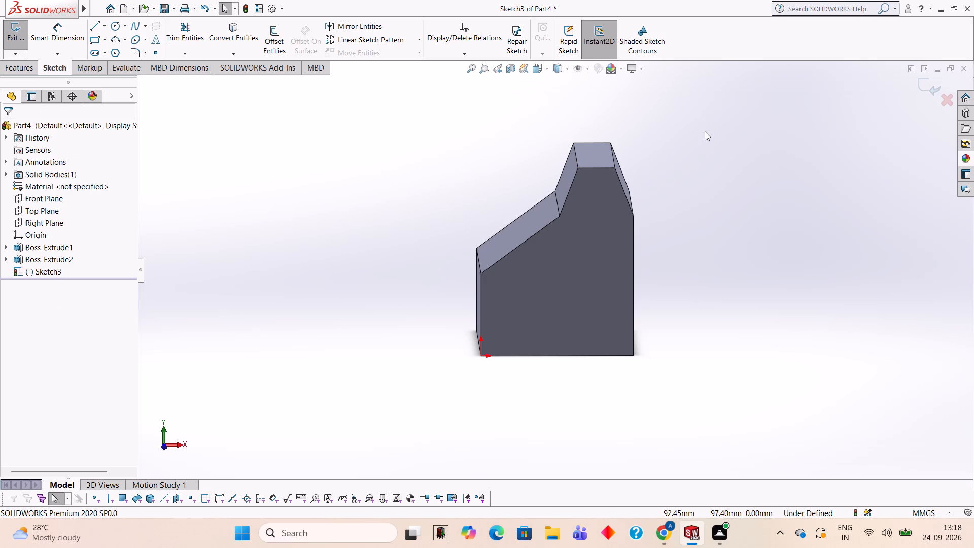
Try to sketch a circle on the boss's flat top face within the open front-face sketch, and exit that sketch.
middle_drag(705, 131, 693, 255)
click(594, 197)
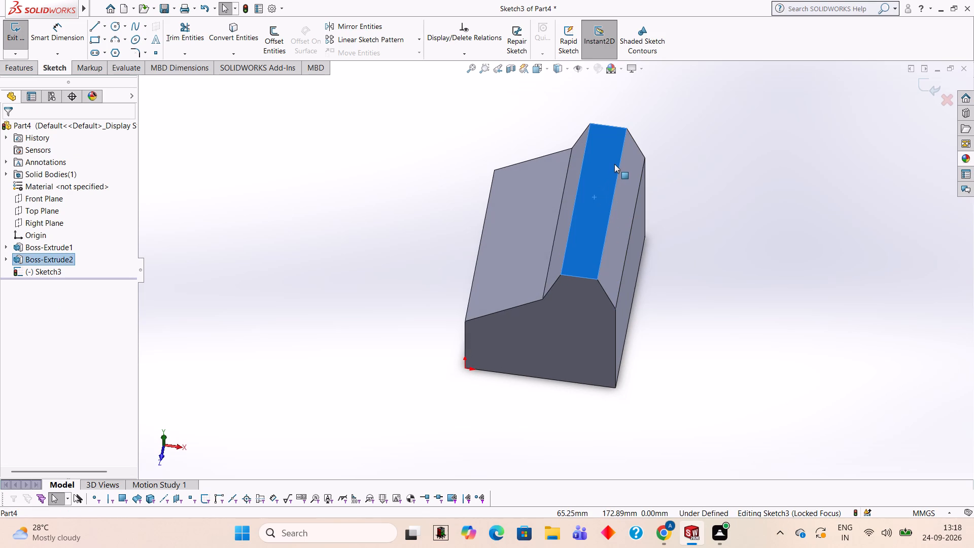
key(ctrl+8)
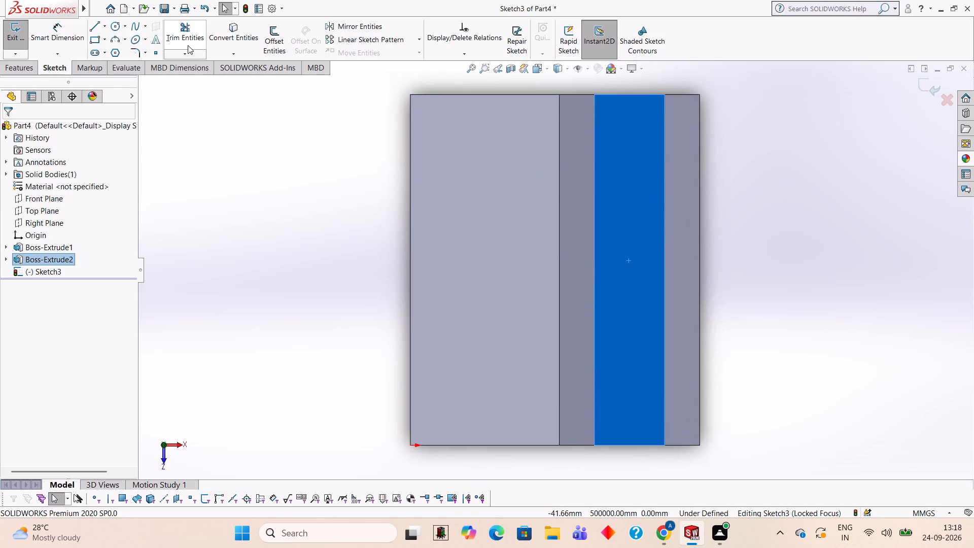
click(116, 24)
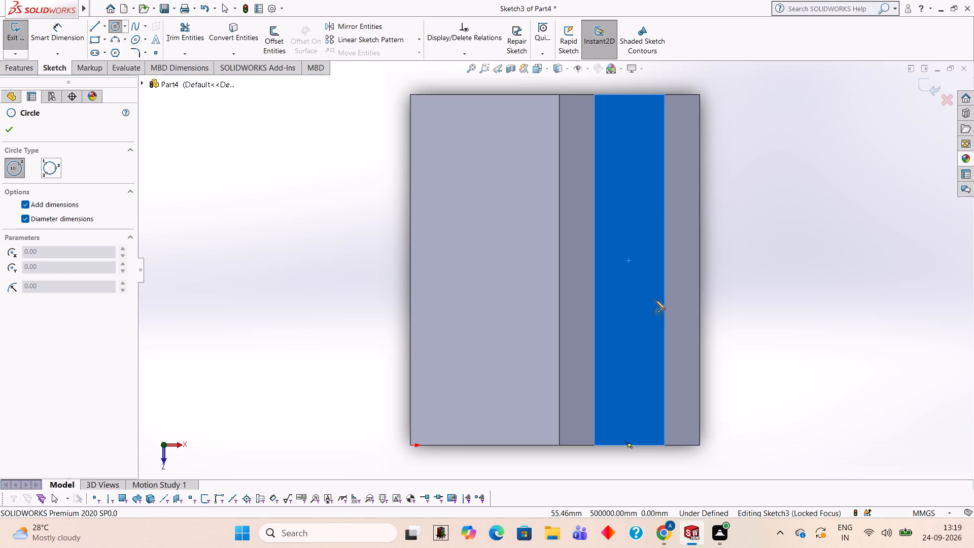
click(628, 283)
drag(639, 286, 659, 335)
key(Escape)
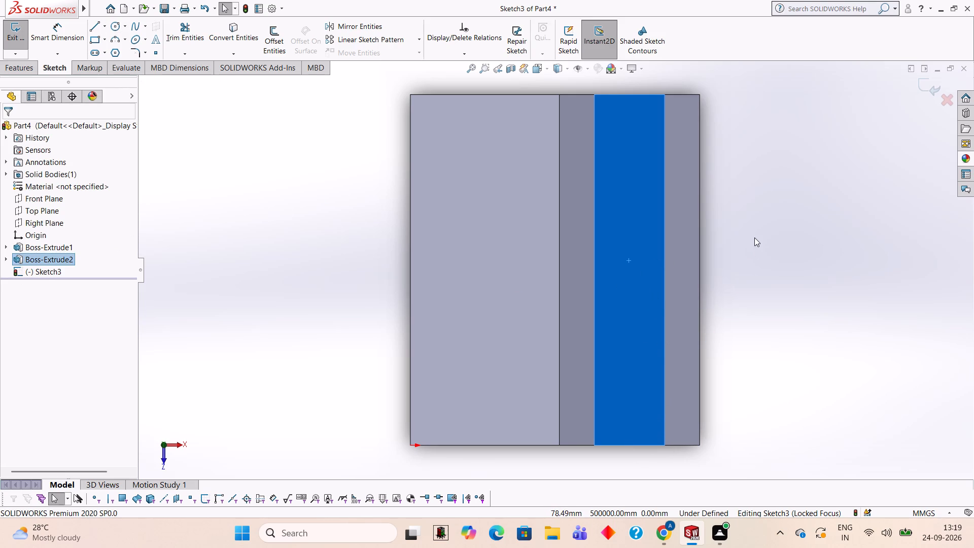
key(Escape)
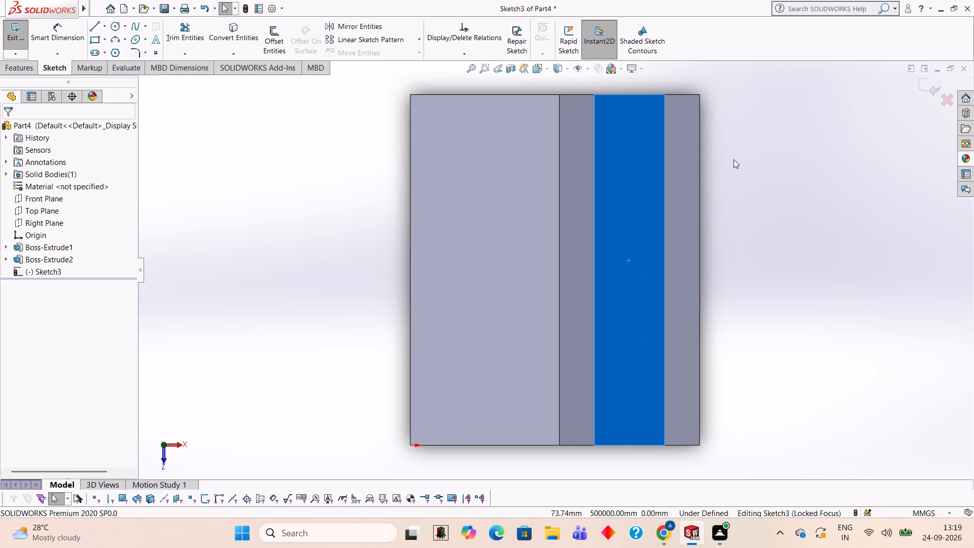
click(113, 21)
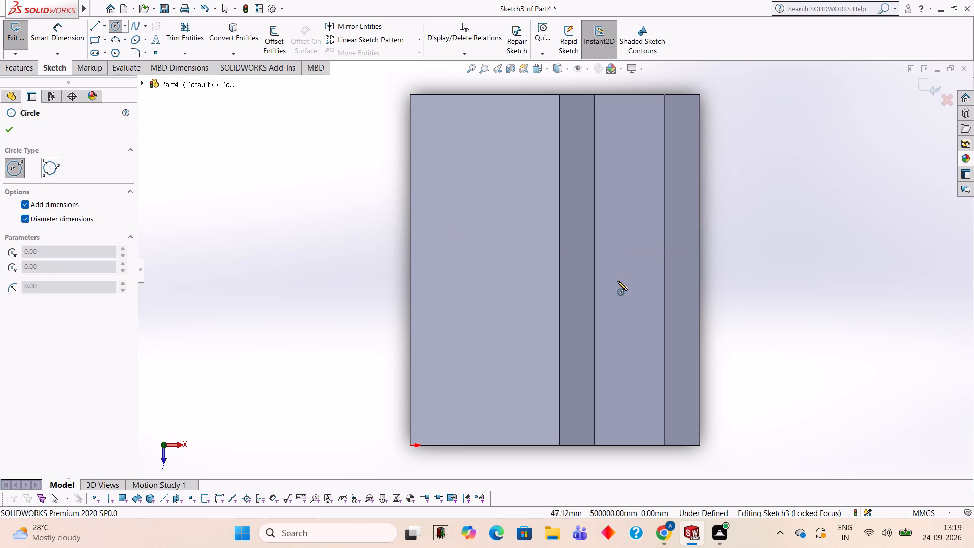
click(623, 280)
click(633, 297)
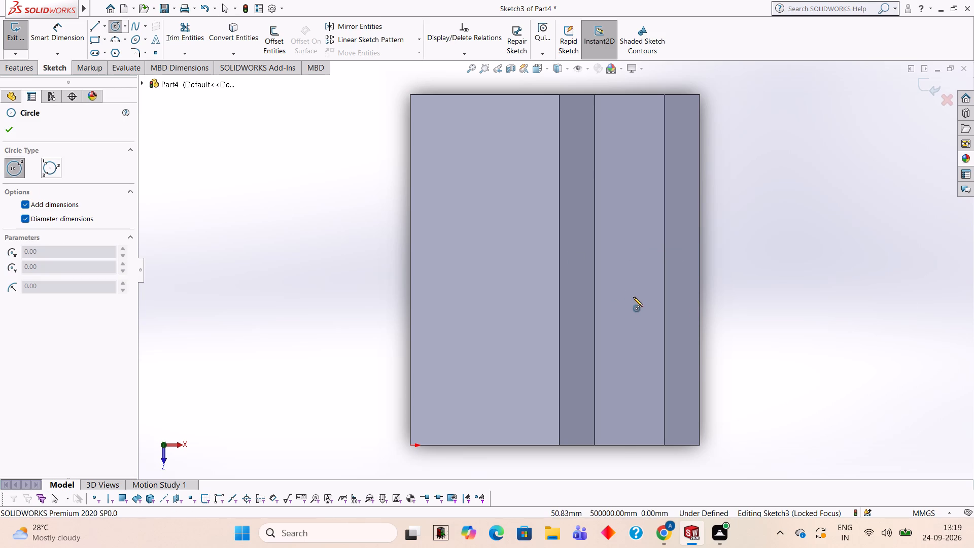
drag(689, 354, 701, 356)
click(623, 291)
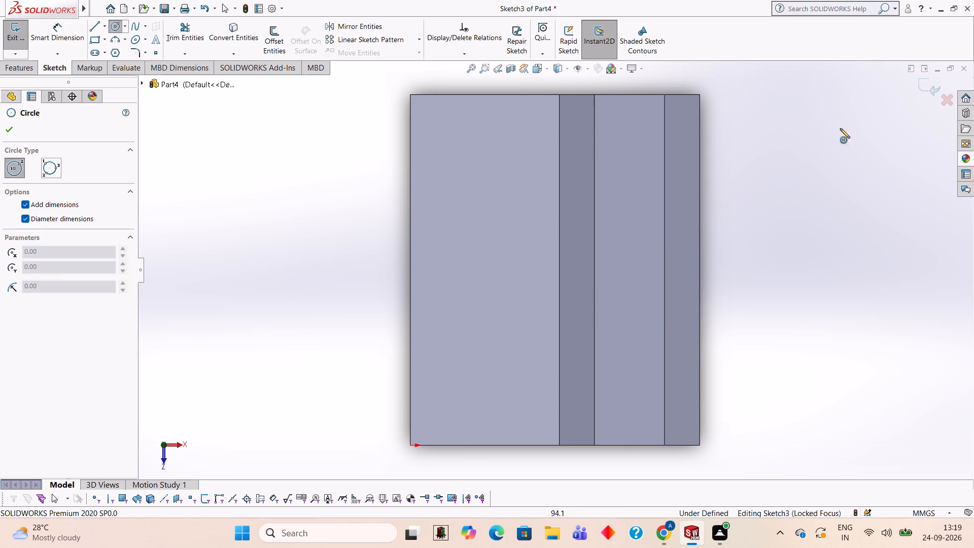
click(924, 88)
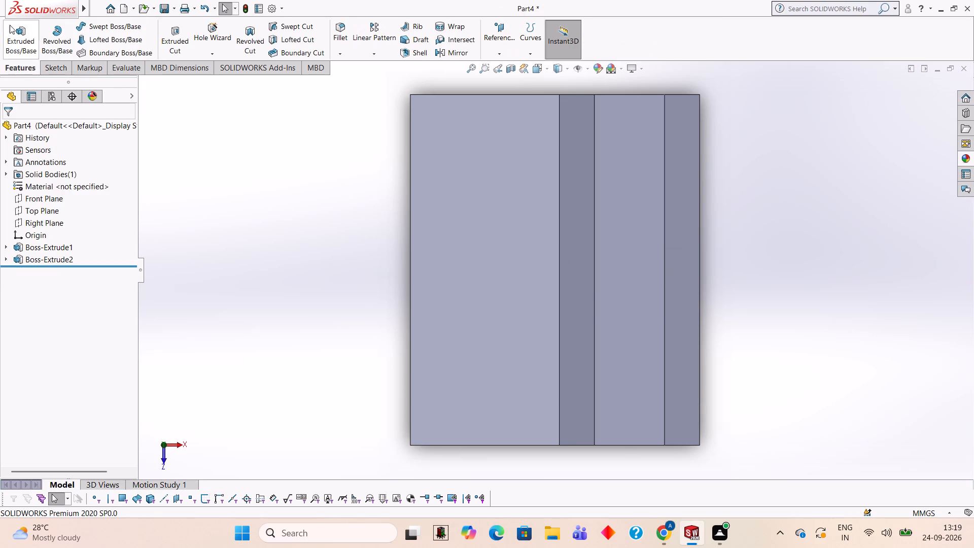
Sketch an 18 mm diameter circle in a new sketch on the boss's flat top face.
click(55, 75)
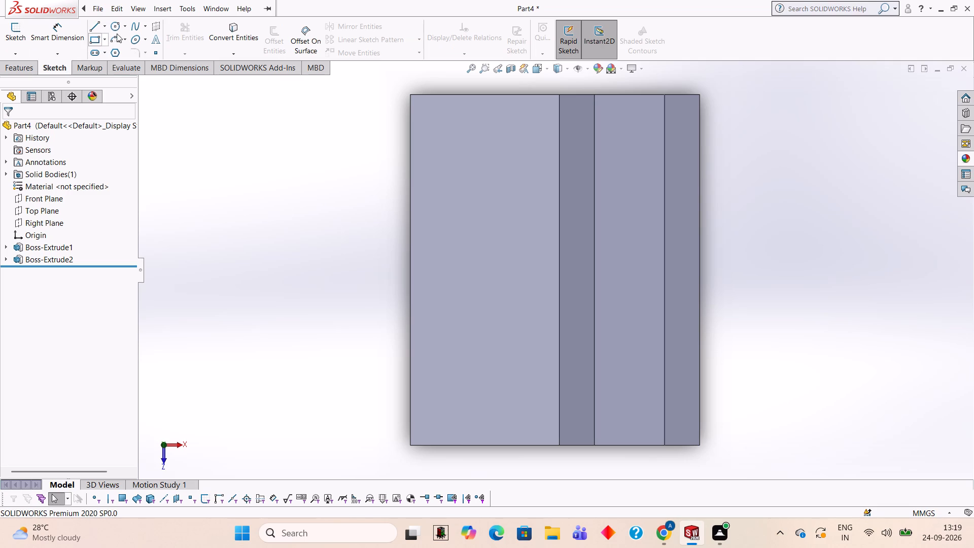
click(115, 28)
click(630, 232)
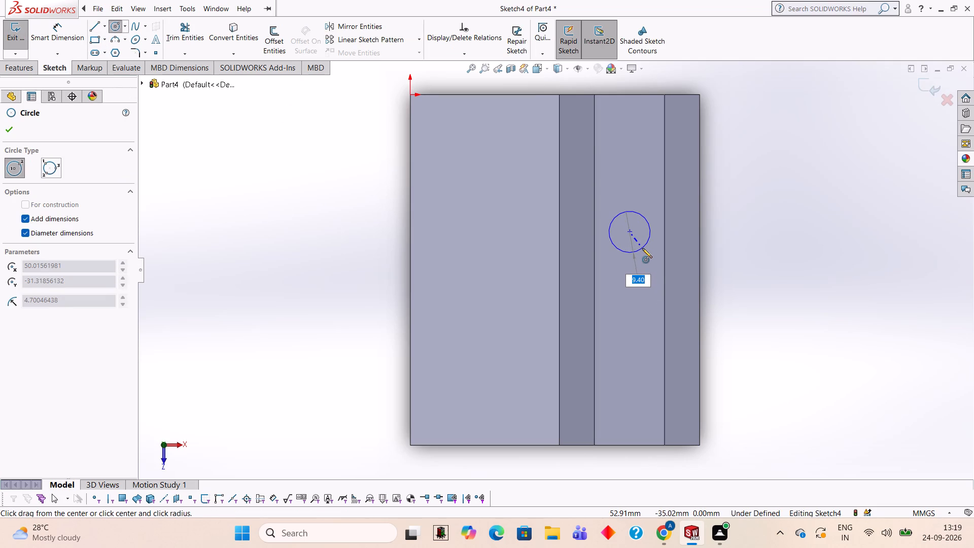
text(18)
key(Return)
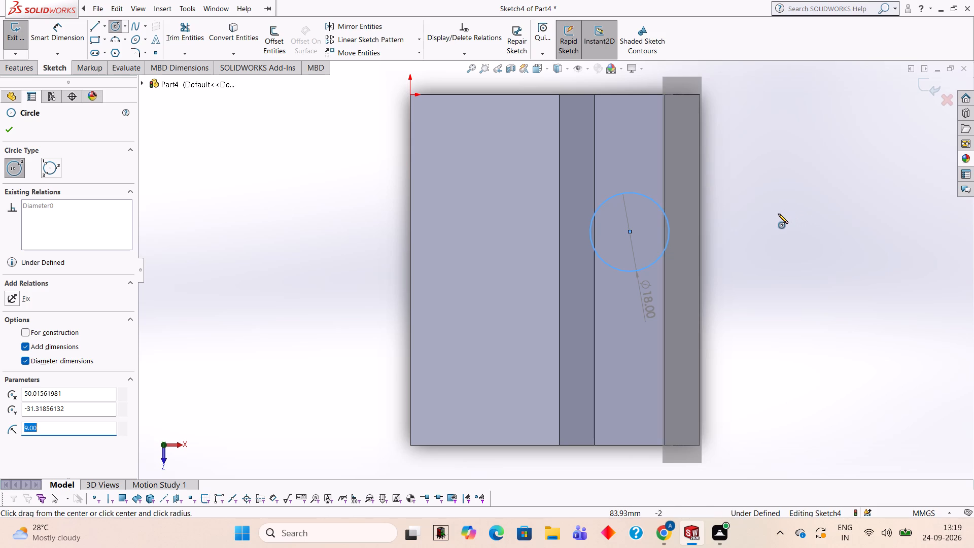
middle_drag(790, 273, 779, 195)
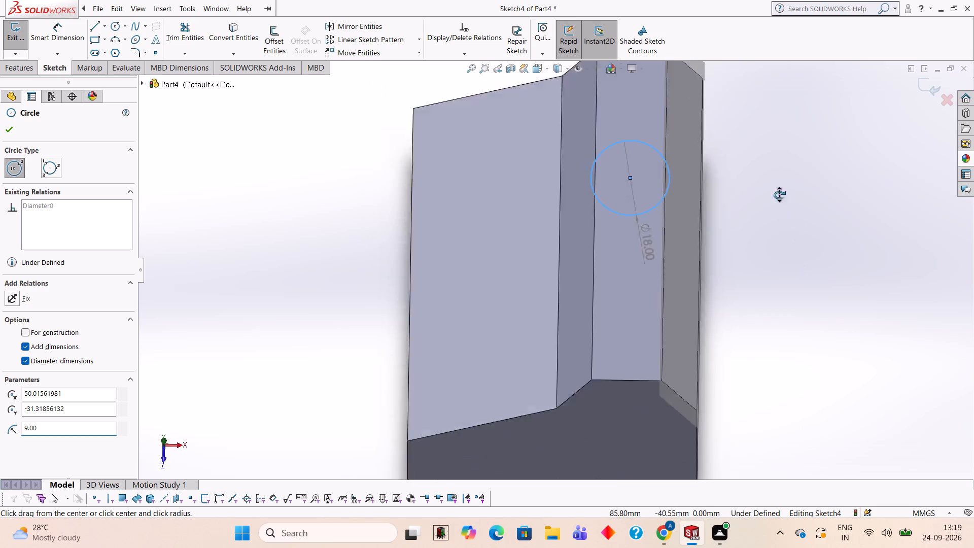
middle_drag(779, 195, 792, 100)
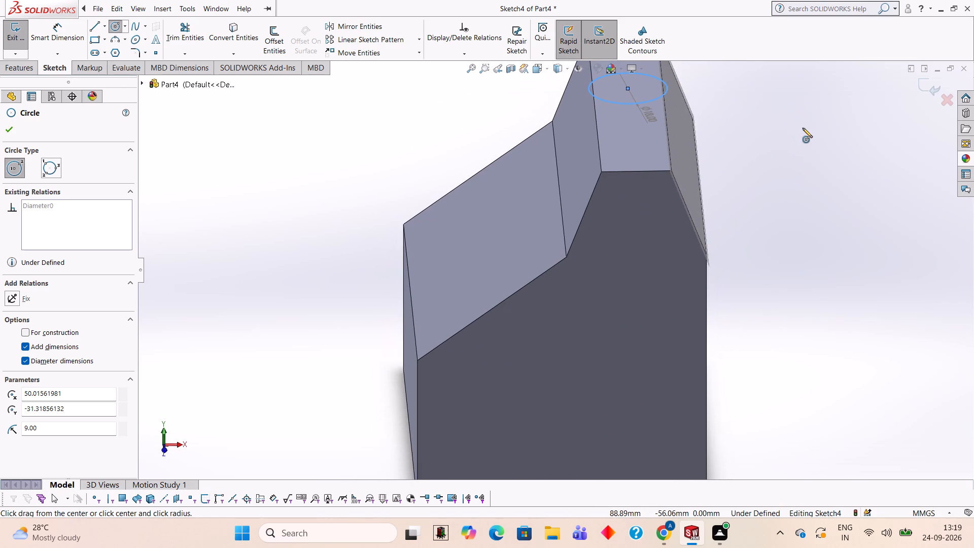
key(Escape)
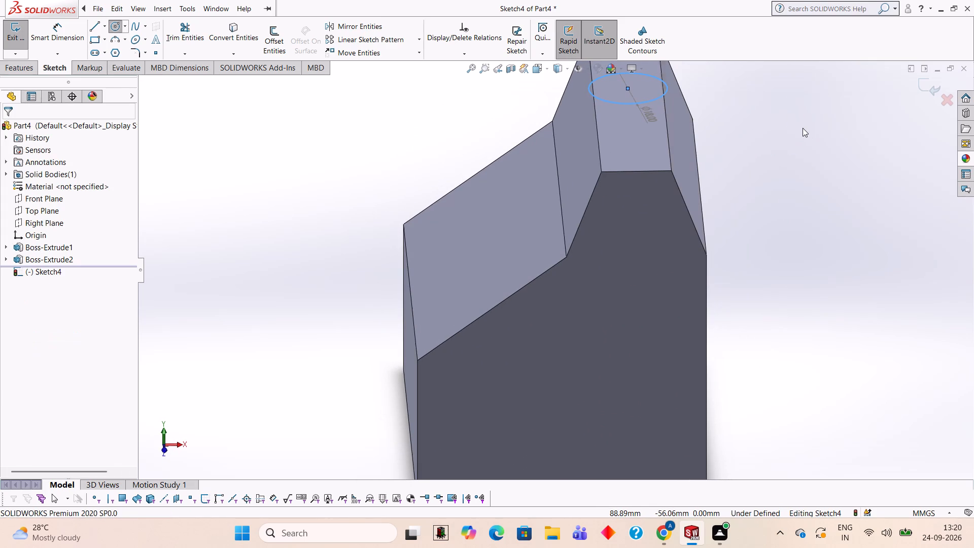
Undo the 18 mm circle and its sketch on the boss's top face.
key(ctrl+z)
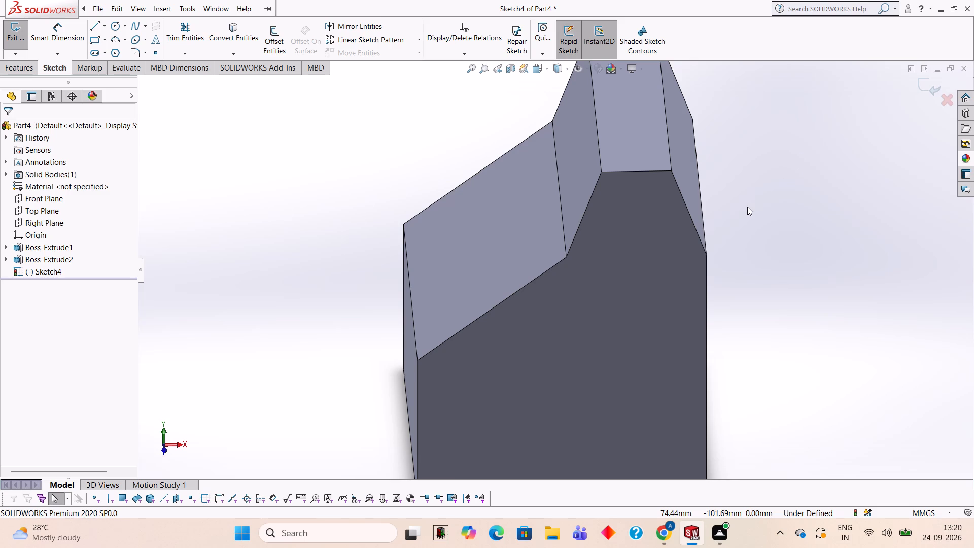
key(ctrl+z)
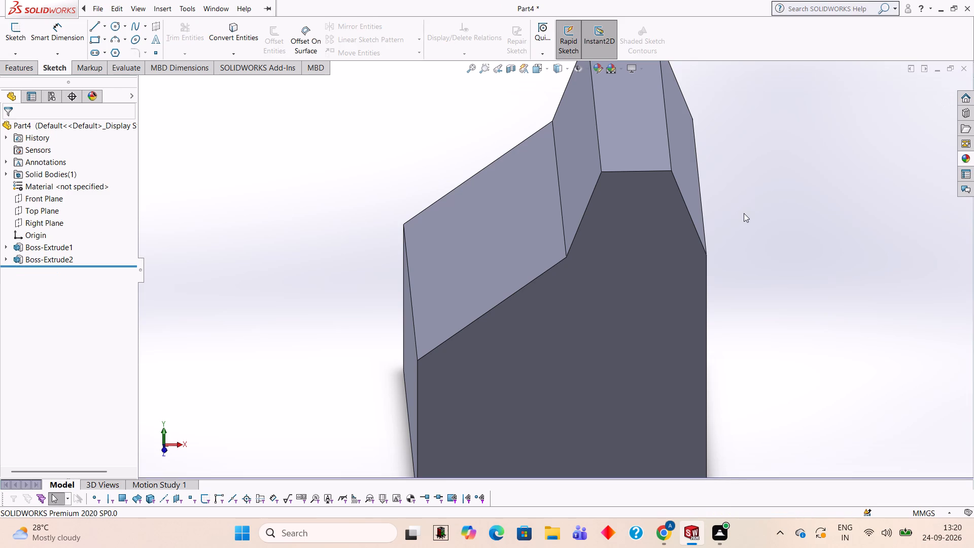
Undo the trapezoidal boss, its sketch and the block extrusion, going back to the open base profile sketch.
key(ctrl+z)
key(ctrl+z)
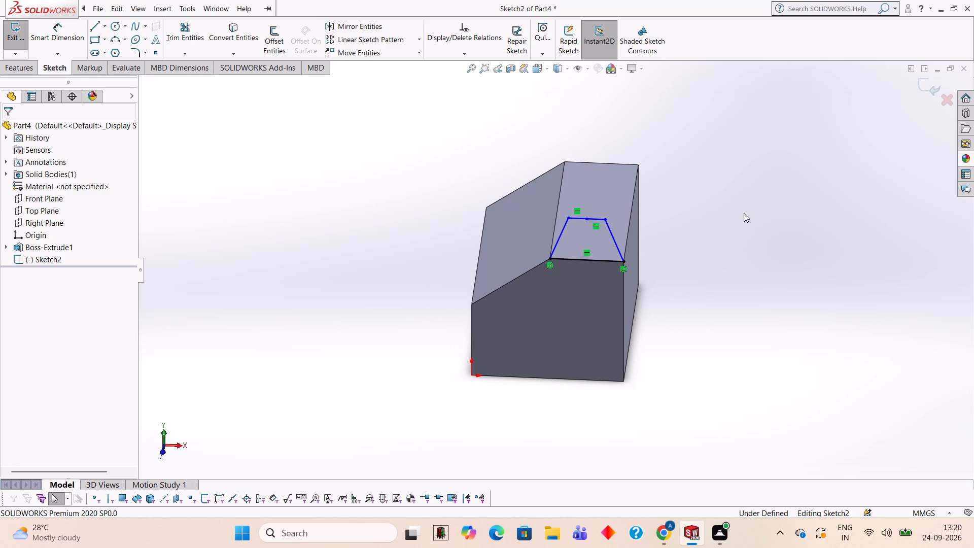
key(ctrl+z)
key(ctrl+z)
key(ctrl+z)
key(ctrl+z)
key(ctrl+z)
key(ctrl+z)
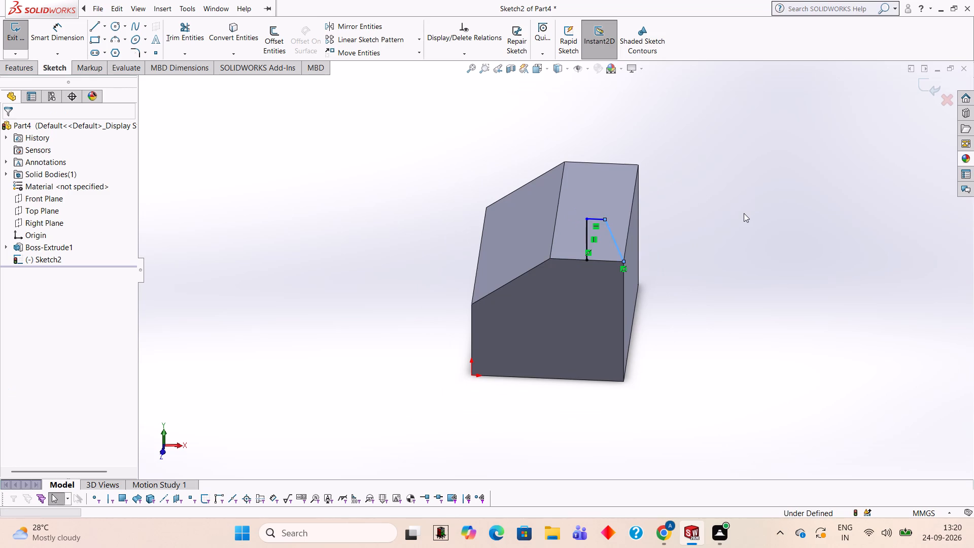
key(ctrl+z)
key(ctrl+z)
key(ctrl+z)
key(ctrl+z)
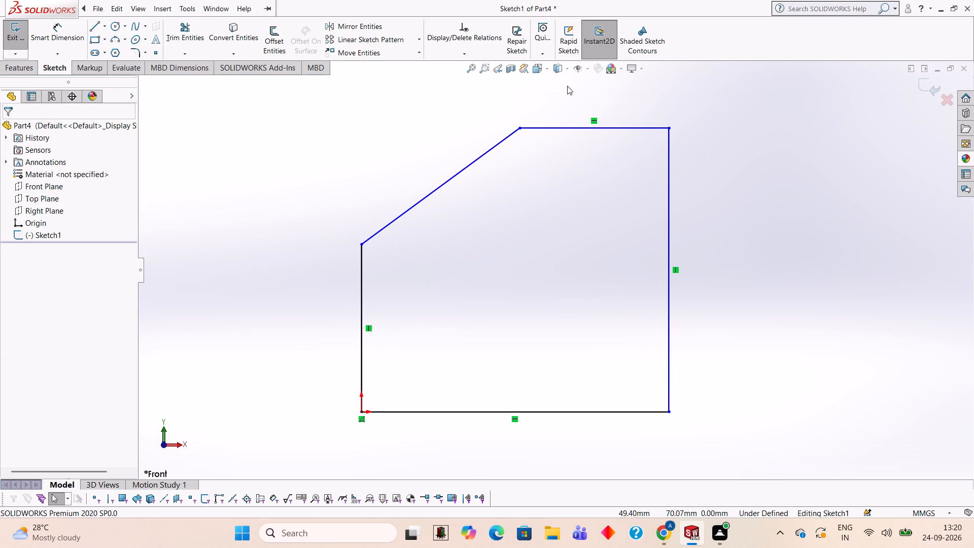
Trim away the top horizontal line and the slanted line of the base profile sketch.
click(182, 37)
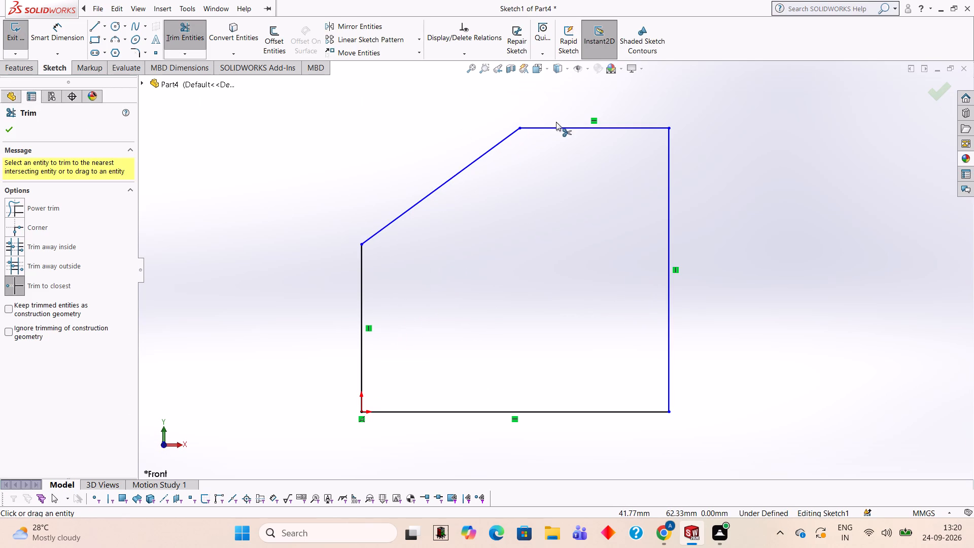
click(560, 129)
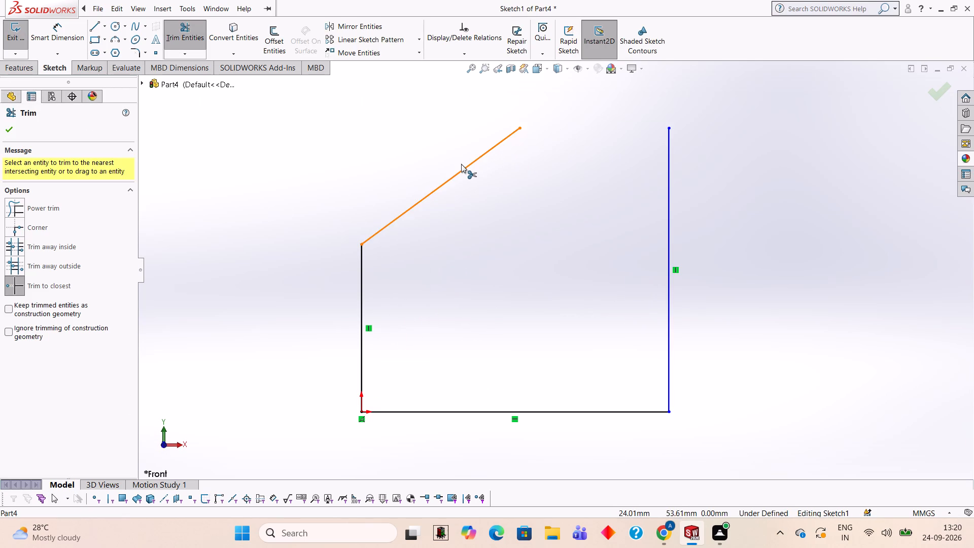
click(465, 166)
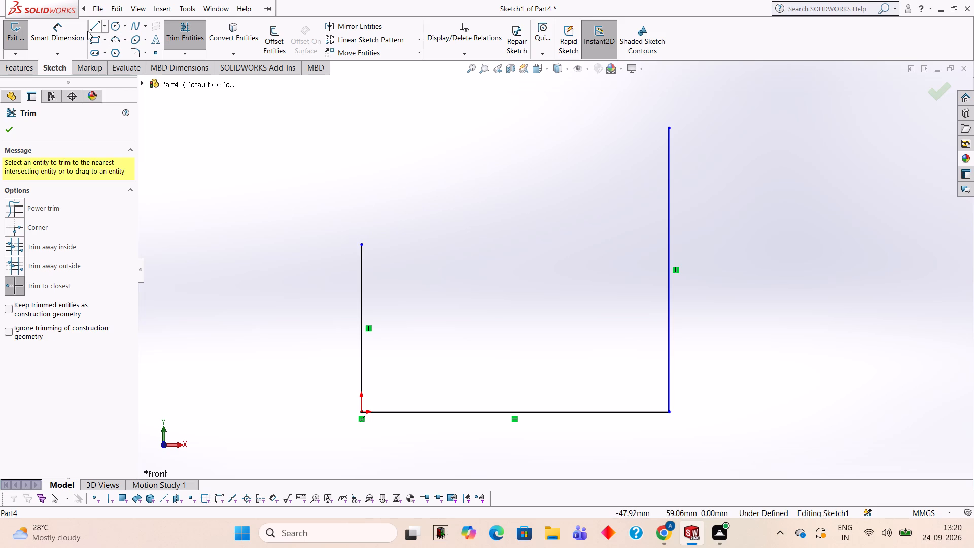
Sketch a 40 mm horizontal top line from the tall vertical line's upper end, then close the profile with a sloping line to the short vertical.
click(93, 29)
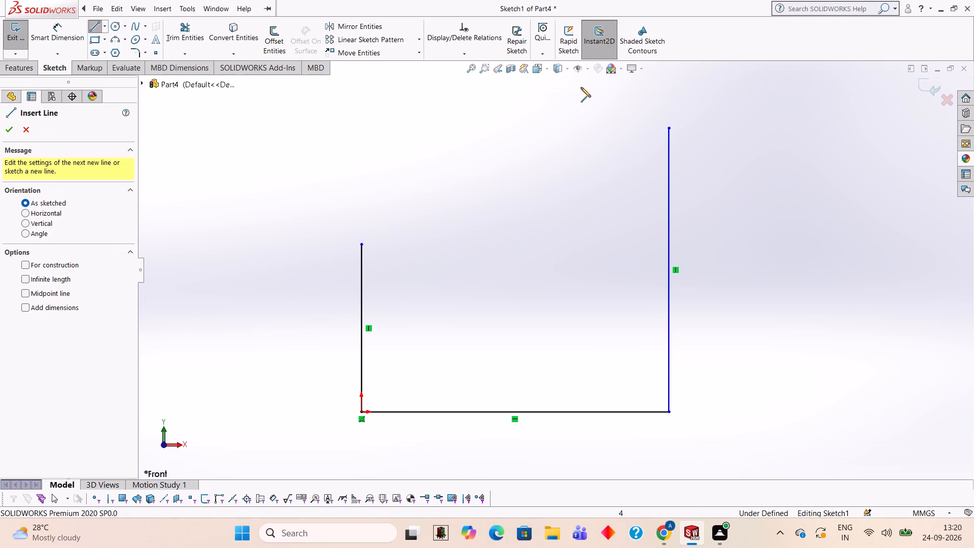
click(670, 127)
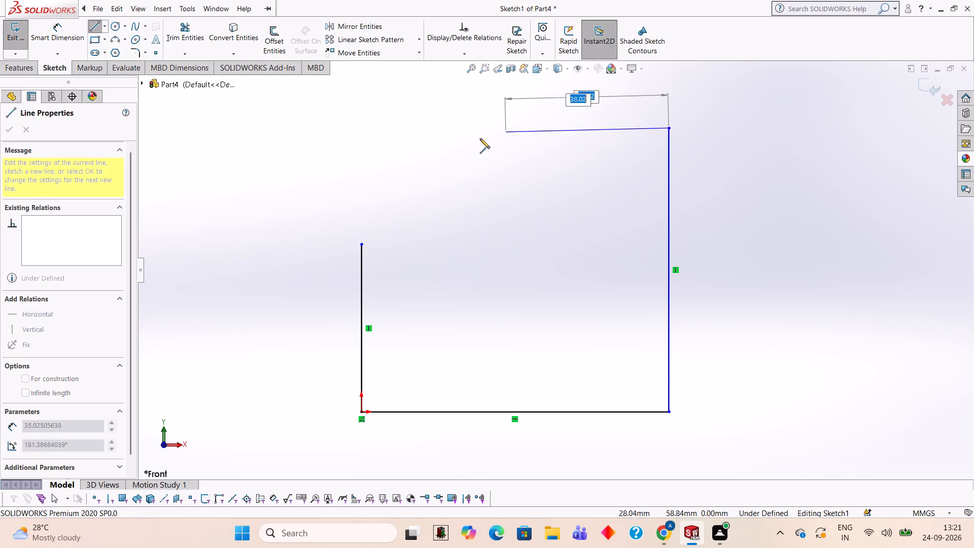
text(40)
key(Return)
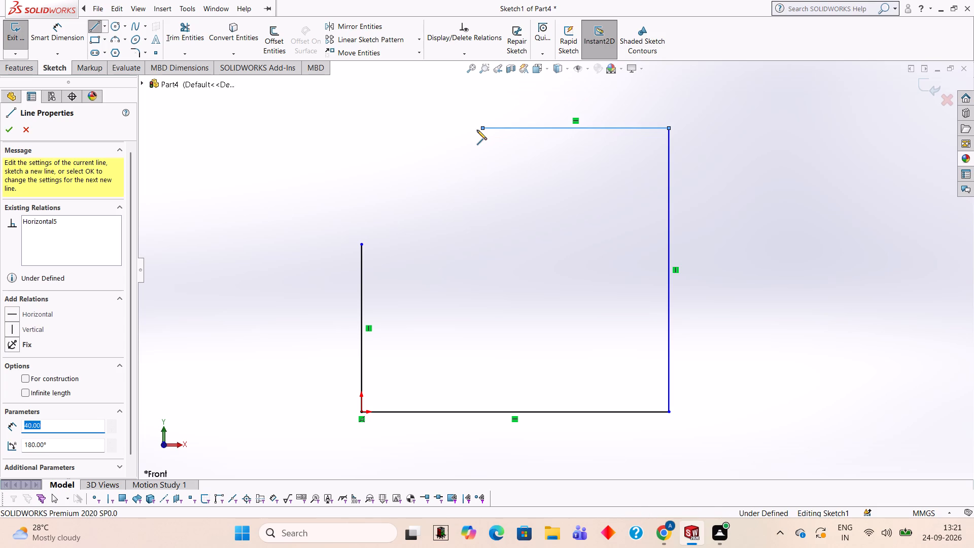
click(360, 242)
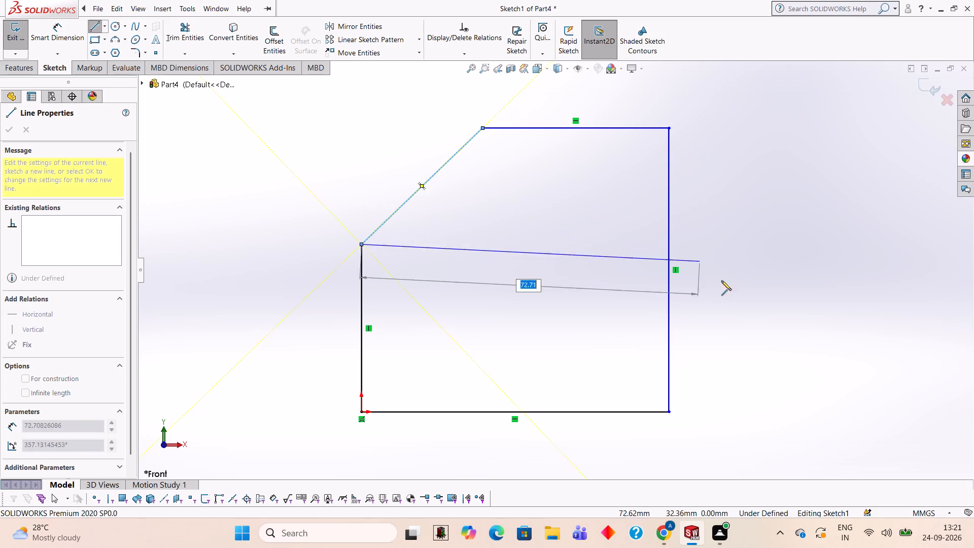
key(Escape)
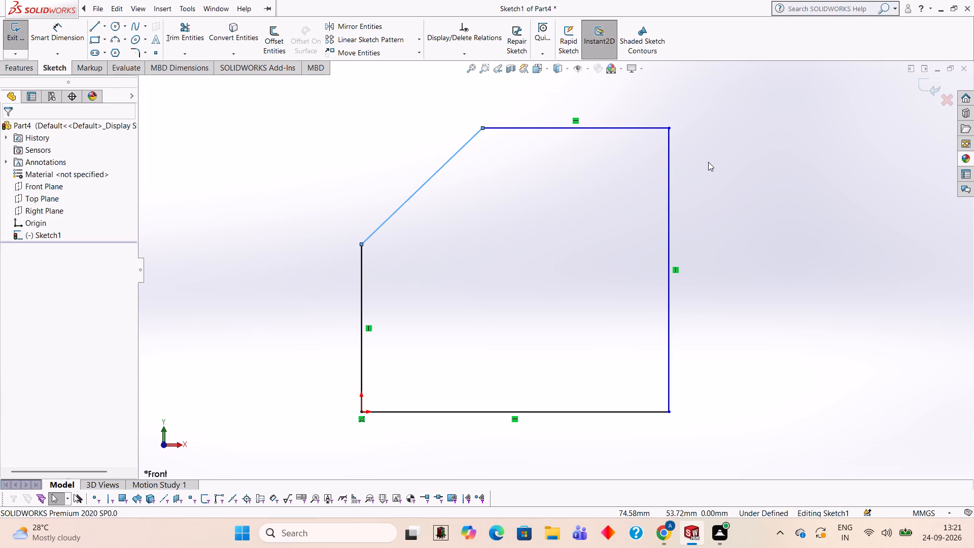
Extrude the closed base profile as a blind boss 80 mm deep.
middle_drag(708, 162, 708, 188)
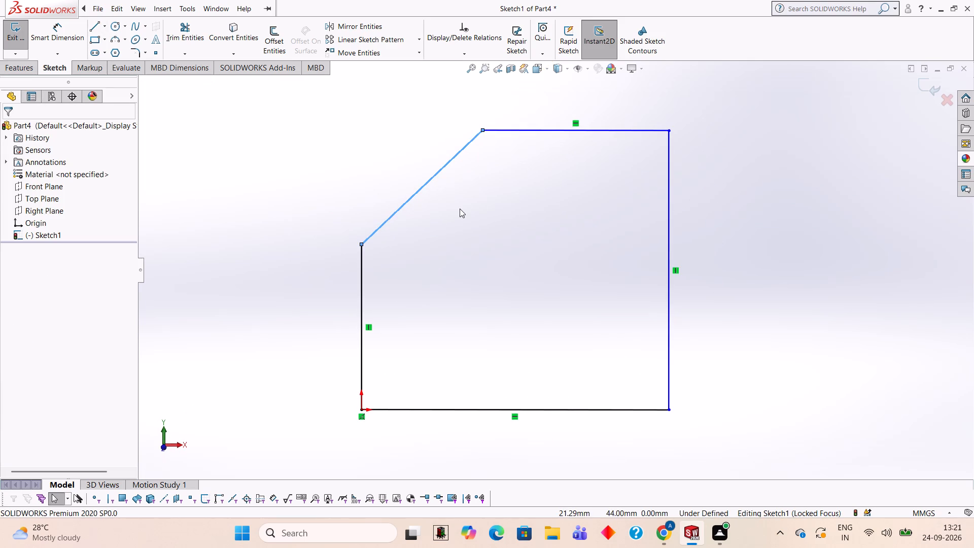
click(27, 71)
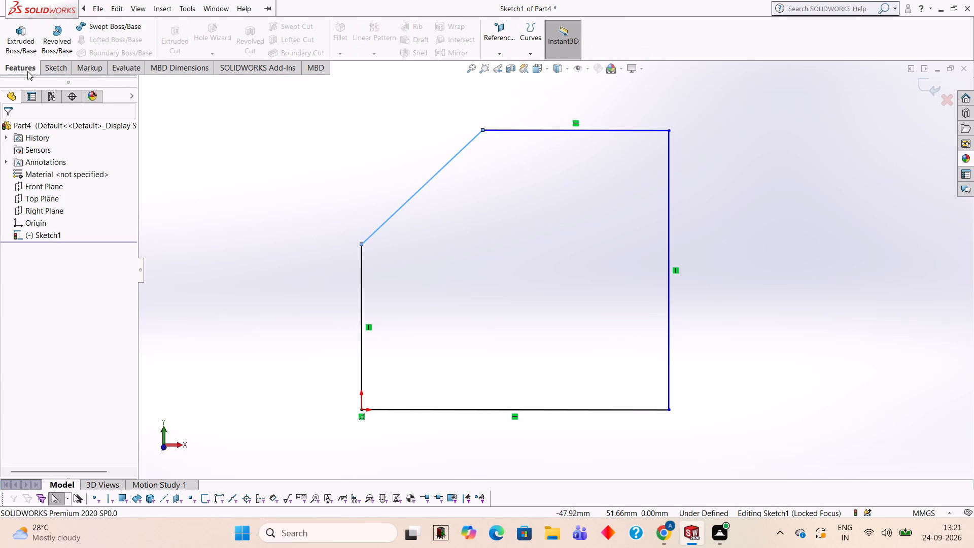
click(28, 41)
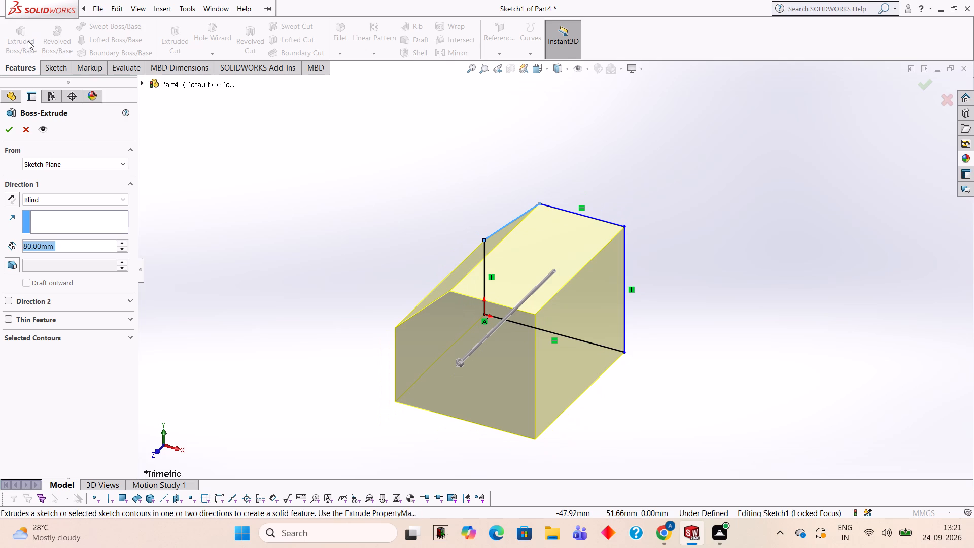
click(8, 129)
click(340, 173)
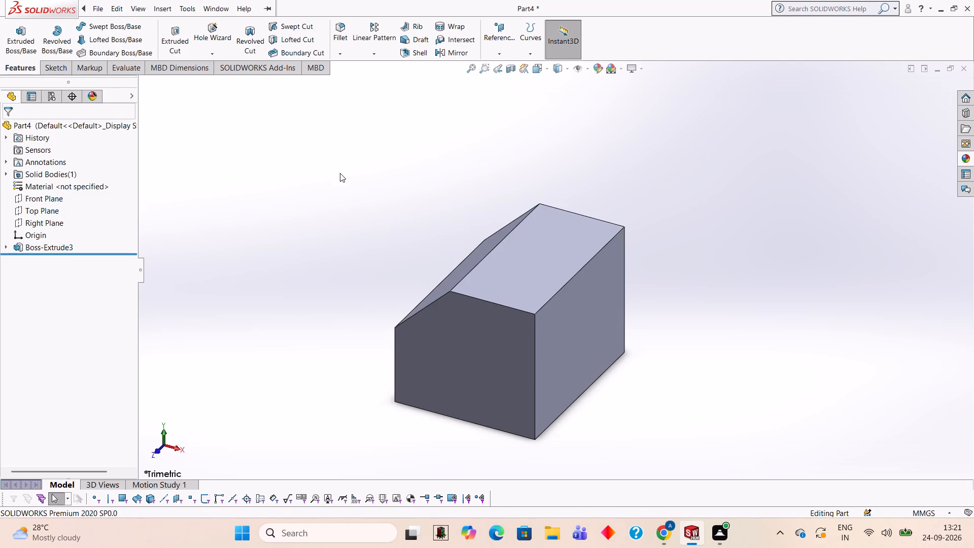
Start a sketch on the block's front face and draw a 21 mm vertical line up from the top edge's midpoint.
middle_drag(339, 174, 364, 159)
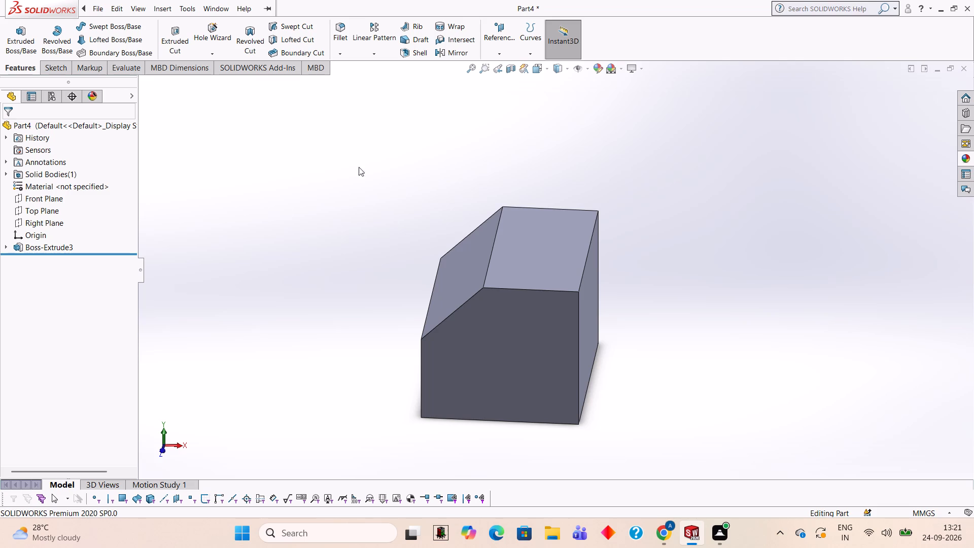
click(499, 366)
click(544, 335)
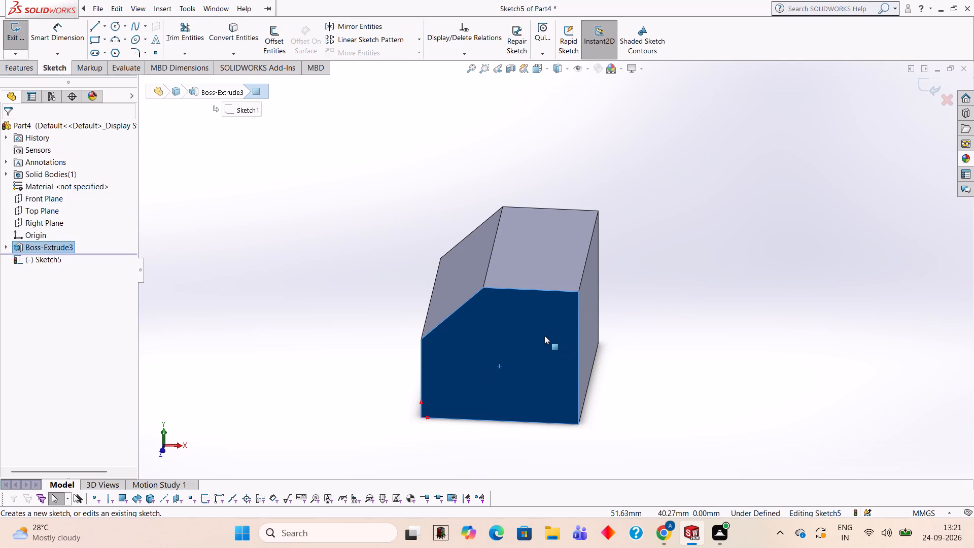
key(ctrl+8)
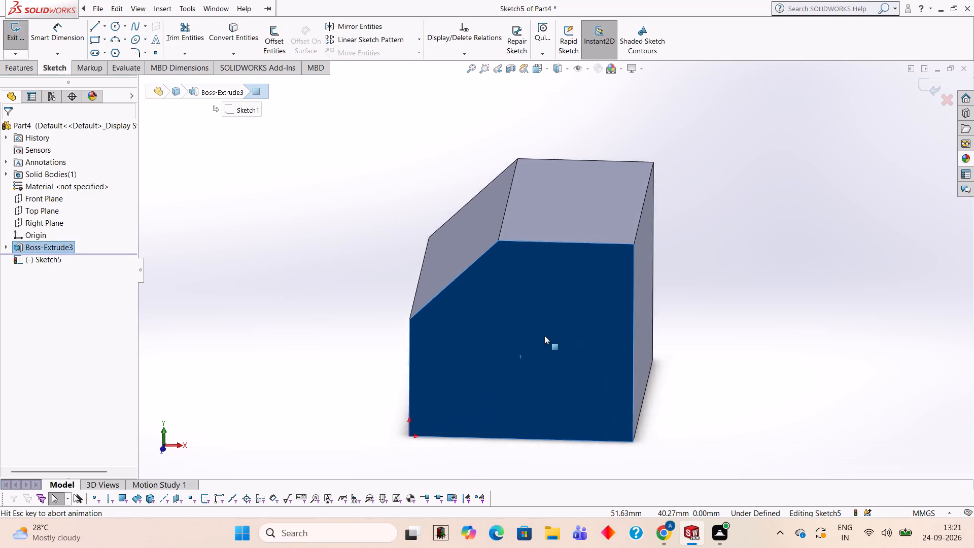
scroll(652, 274, up, 2)
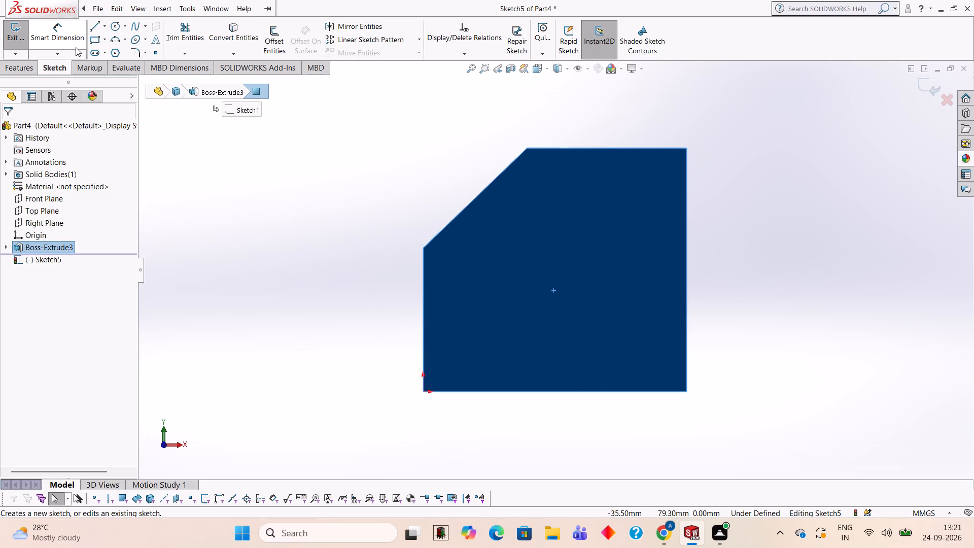
click(97, 25)
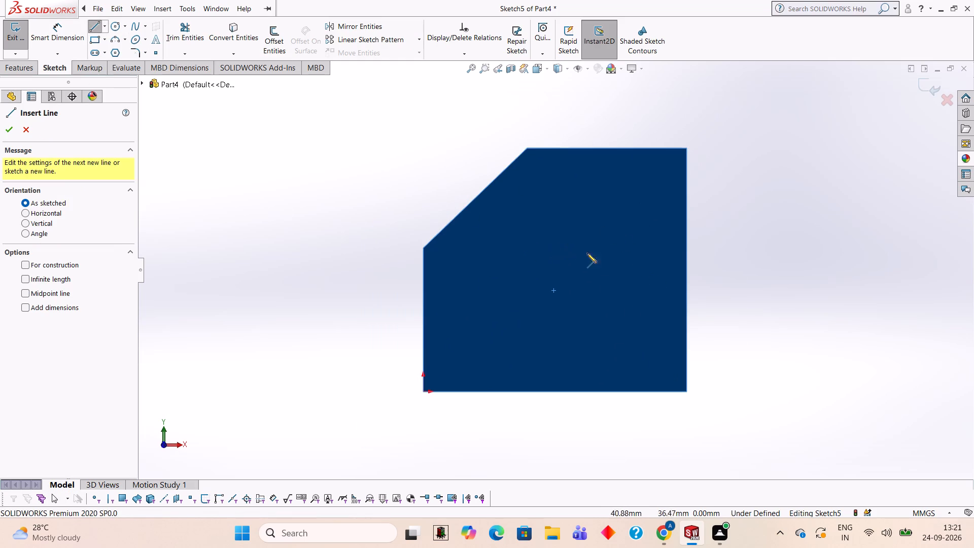
click(606, 149)
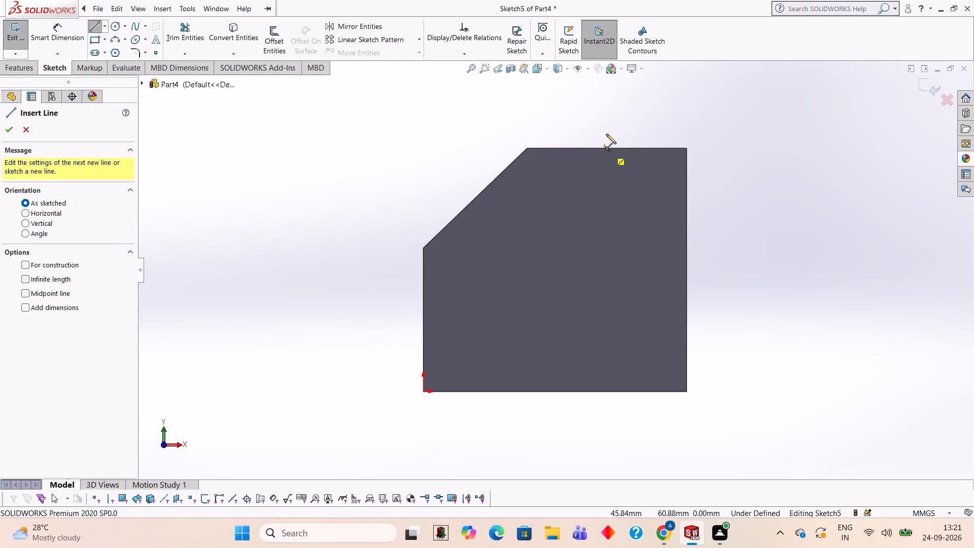
scroll(600, 98, up, 2)
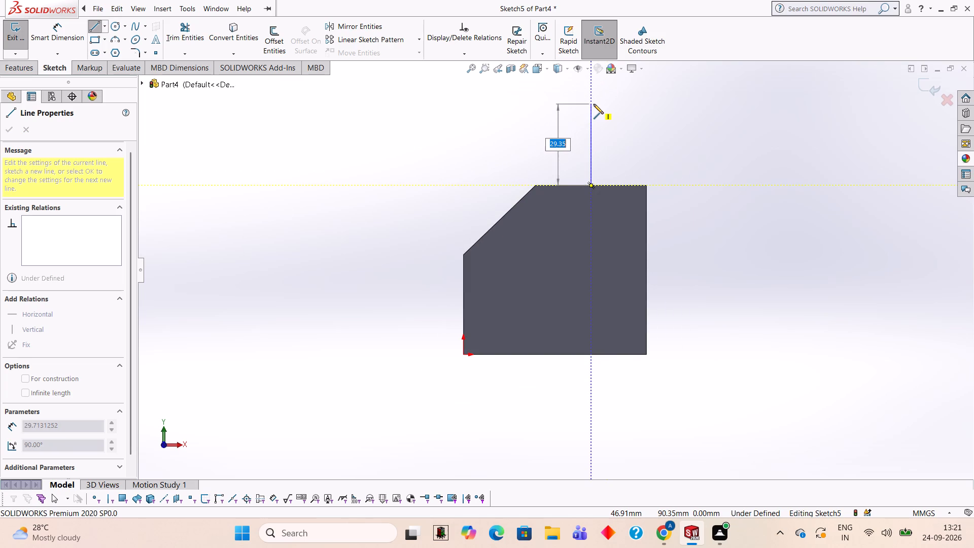
text(21)
key(Return)
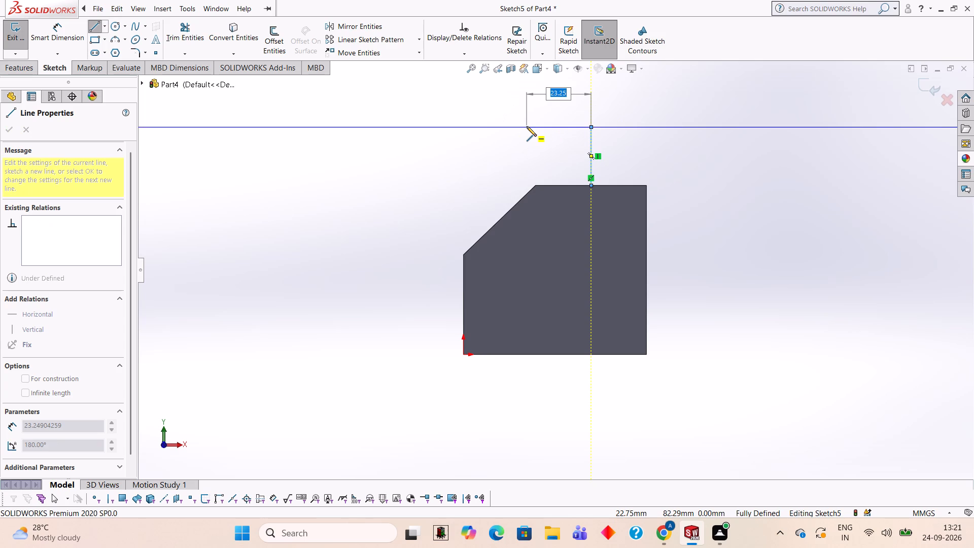
Continue with a 16 mm horizontal line toward the sloped side, a slanted line to the top edge's near corner, and a base line along that edge.
key(1)
key(6)
key(Return)
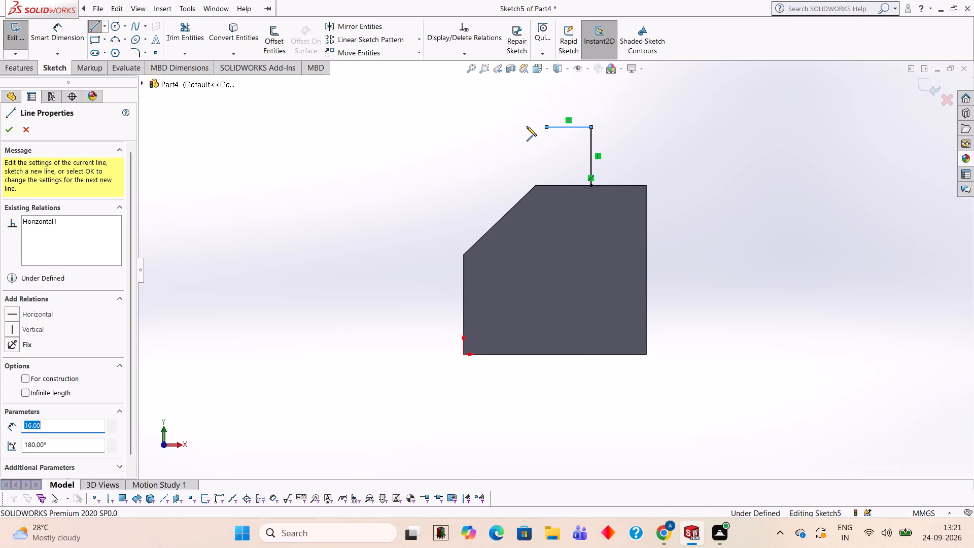
click(535, 186)
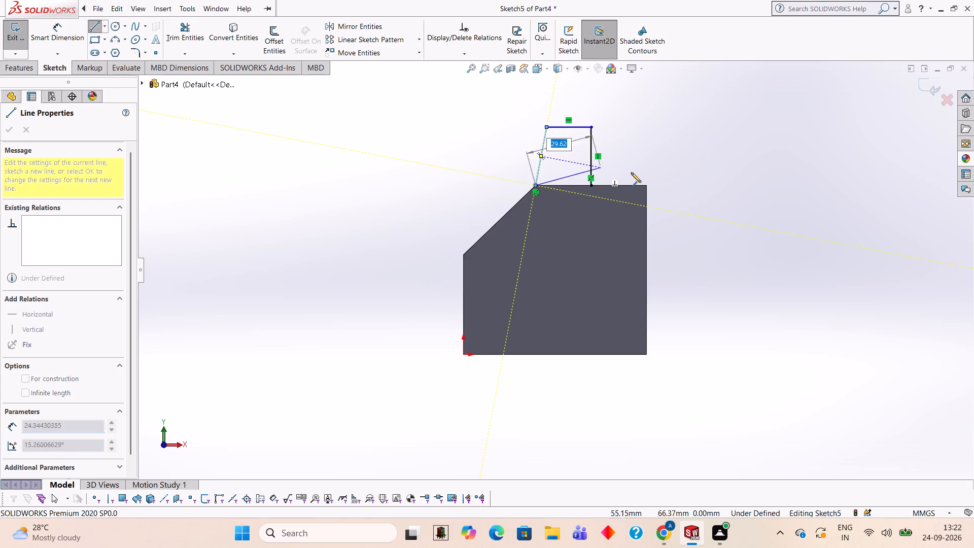
click(646, 185)
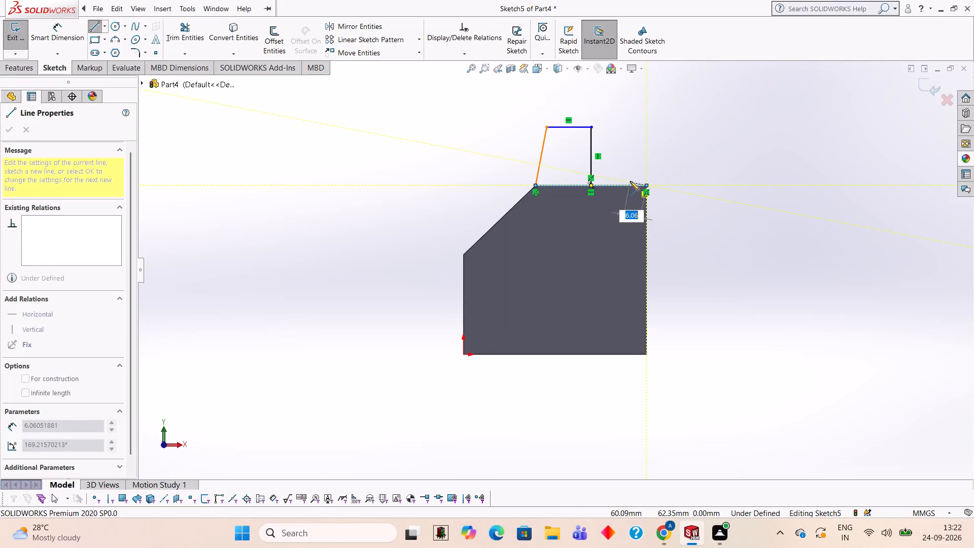
key(Escape)
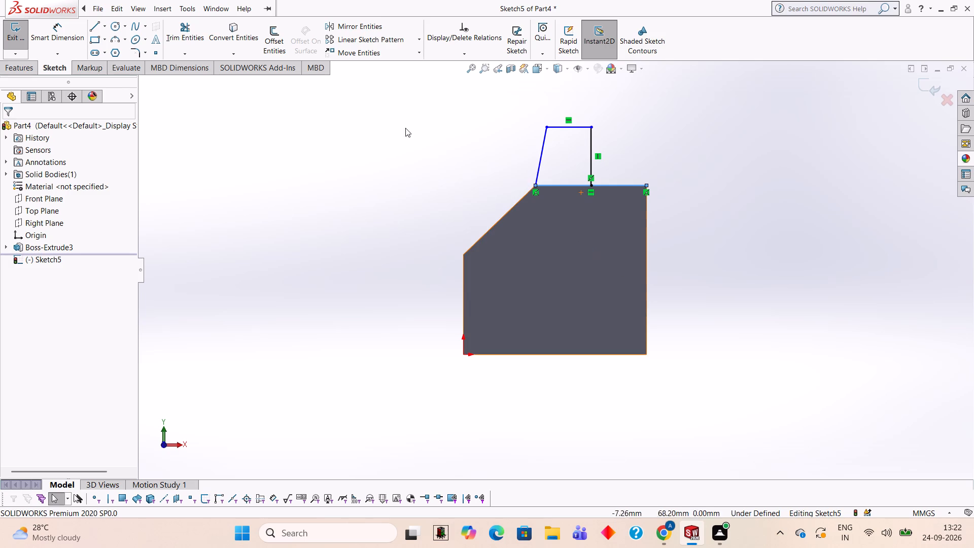
Draw the trapezoid's other half with a 16 mm horizontal line from the centre line's top and a slanted line to the top edge's far corner.
click(96, 26)
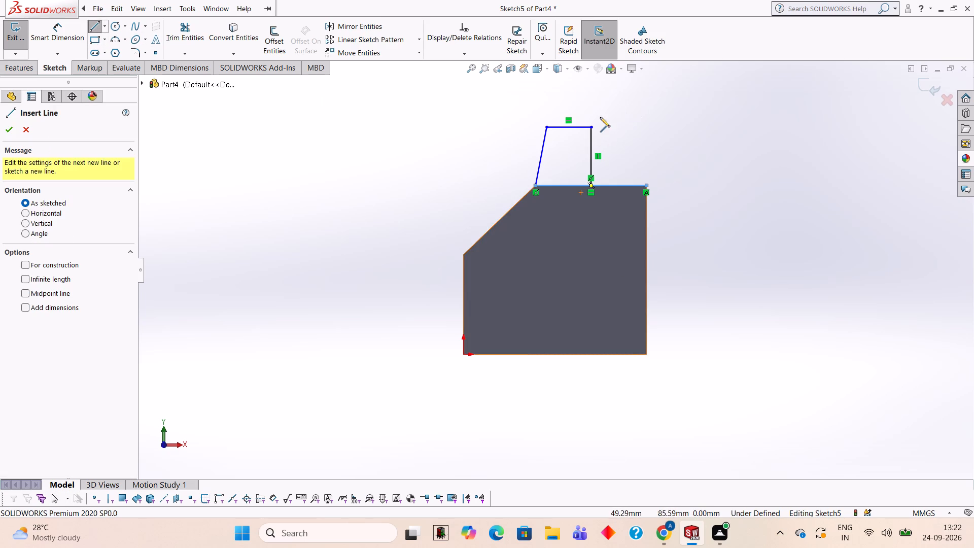
click(591, 125)
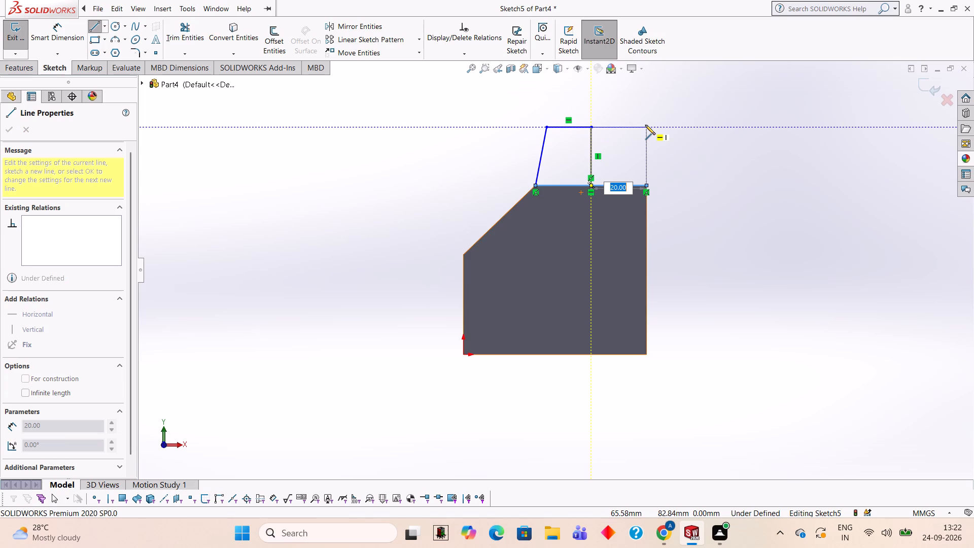
text(16)
key(Return)
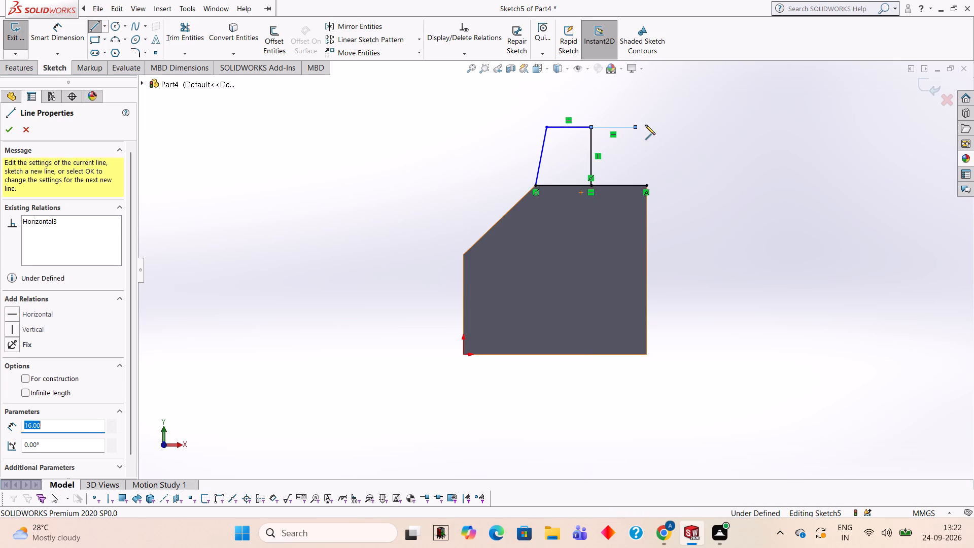
click(647, 184)
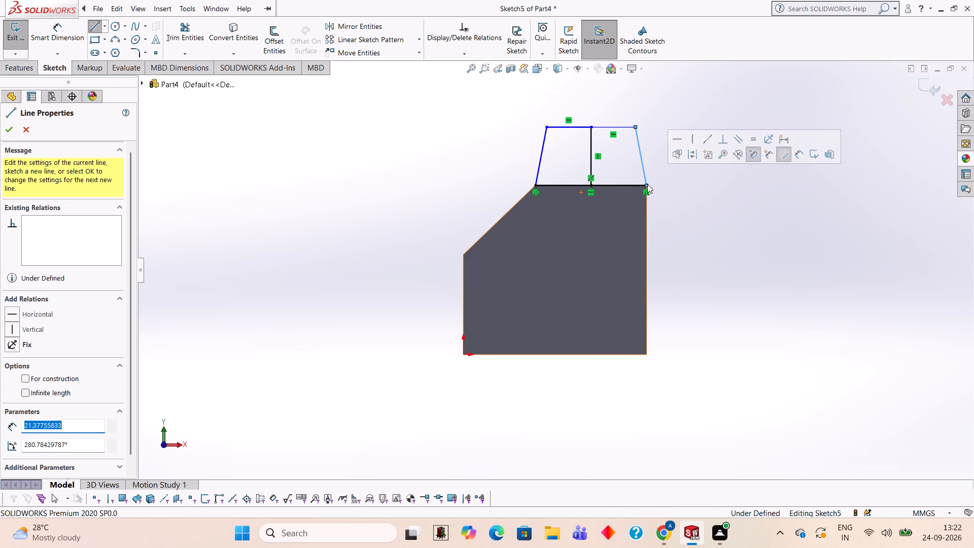
key(Escape)
Trim away the vertical centre line inside the trapezoid.
click(184, 31)
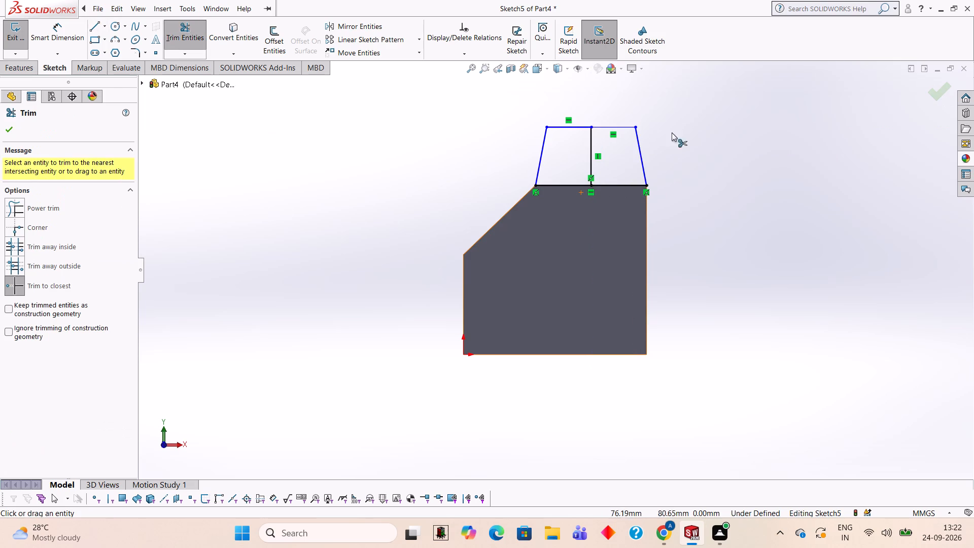
click(594, 146)
Extrude the trapezoid 80 mm in the reversed direction along the block's top, merged with the block.
middle_drag(674, 132, 675, 132)
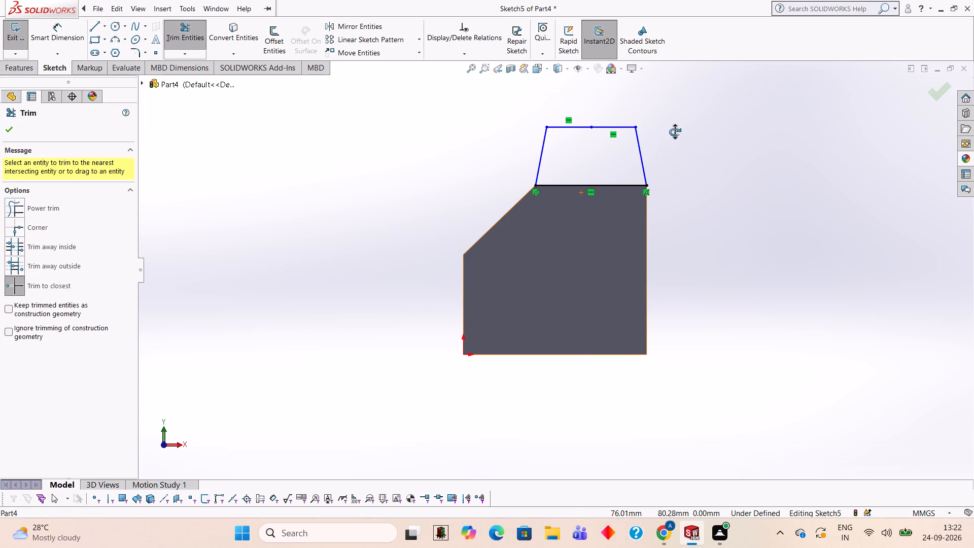
middle_drag(675, 132, 678, 209)
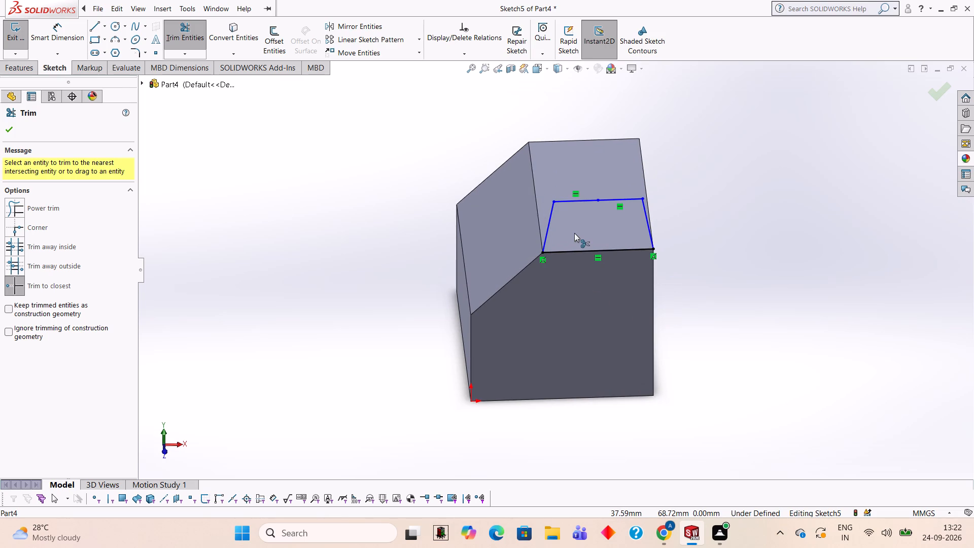
click(26, 74)
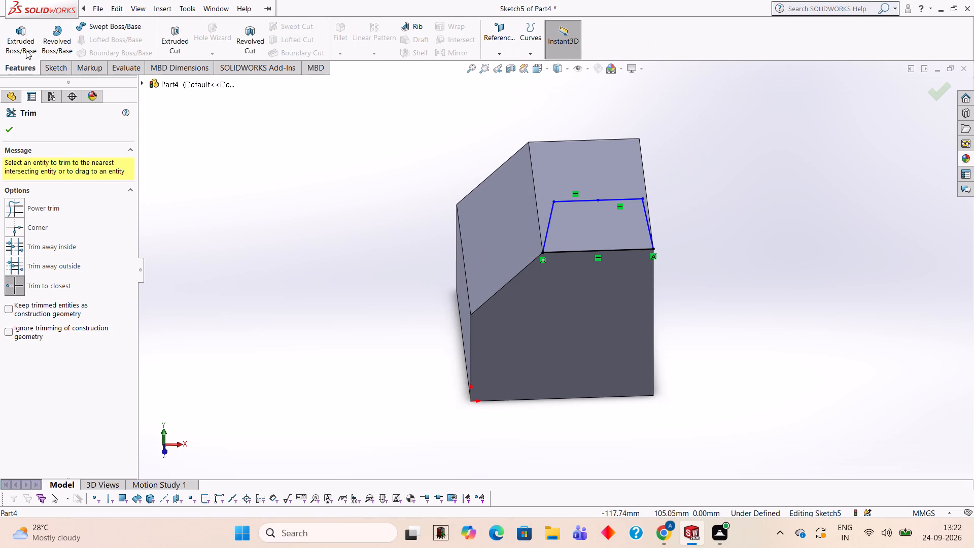
click(26, 50)
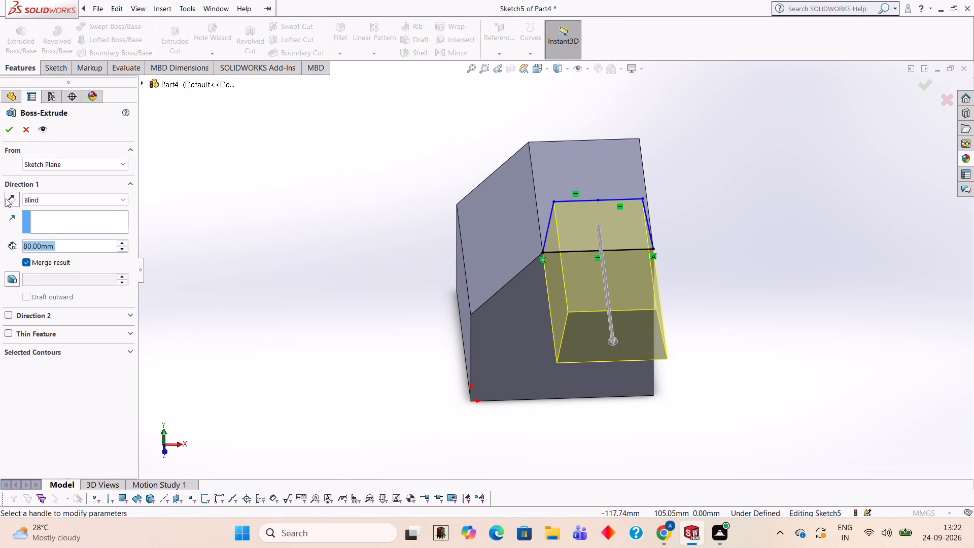
click(6, 198)
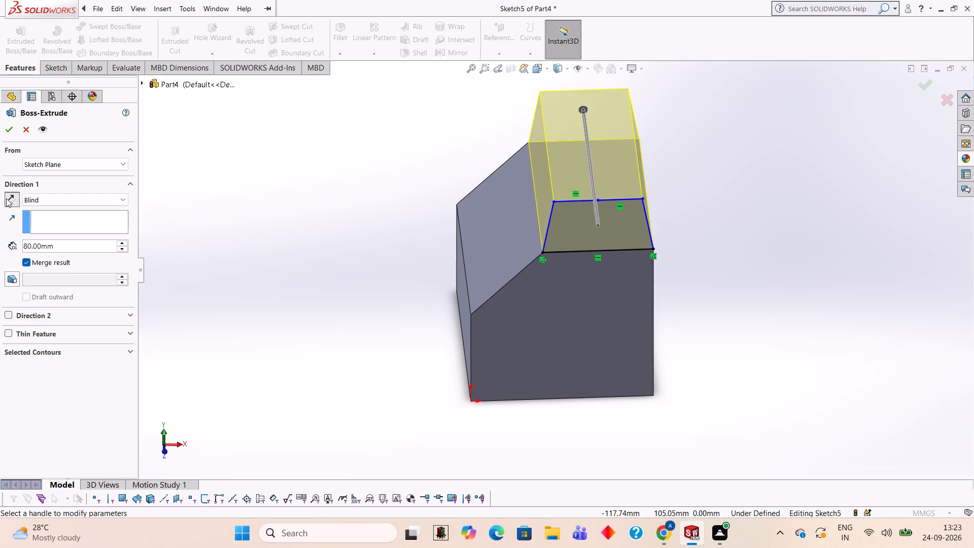
click(10, 135)
click(214, 185)
scroll(220, 194, up, 2)
middle_drag(266, 224, 318, 220)
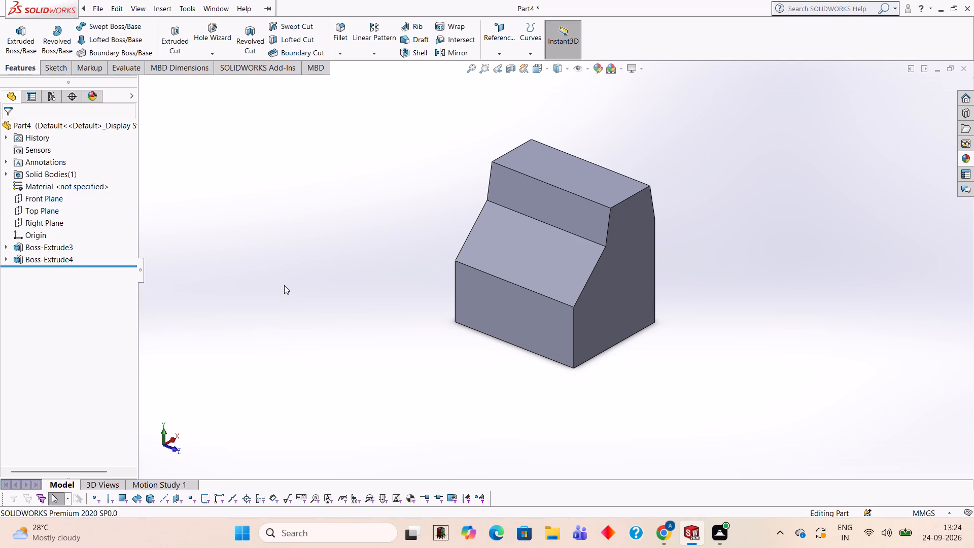
Undo the extrusion of the trapezoid on top of the block.
key(ctrl+z)
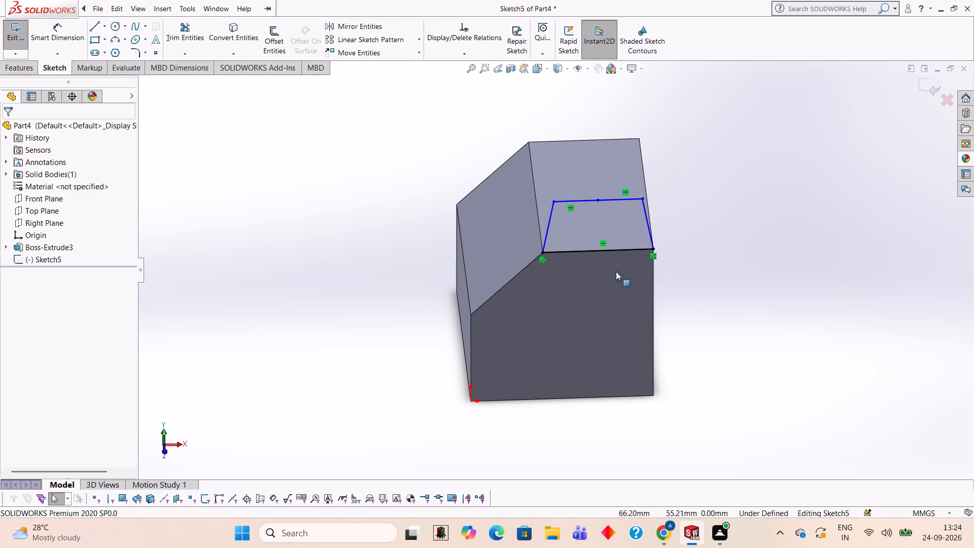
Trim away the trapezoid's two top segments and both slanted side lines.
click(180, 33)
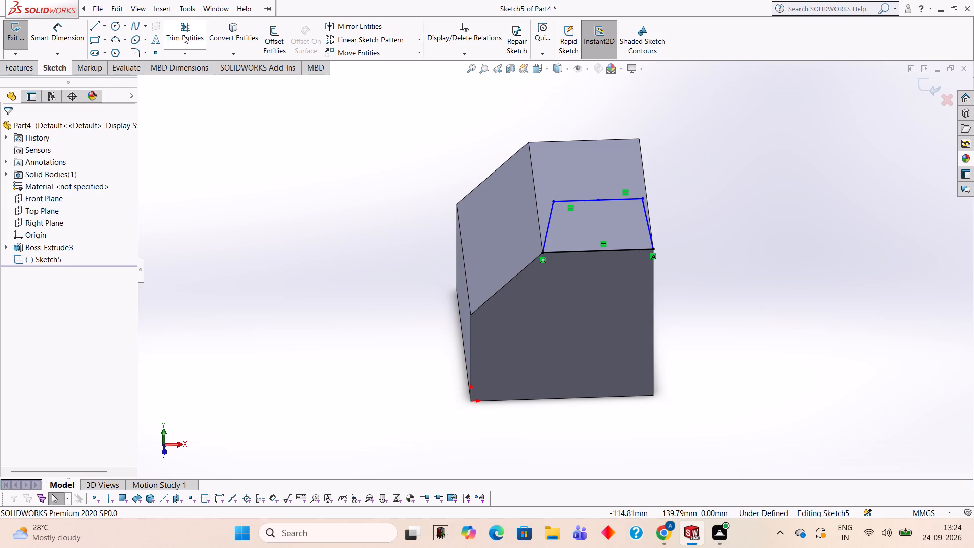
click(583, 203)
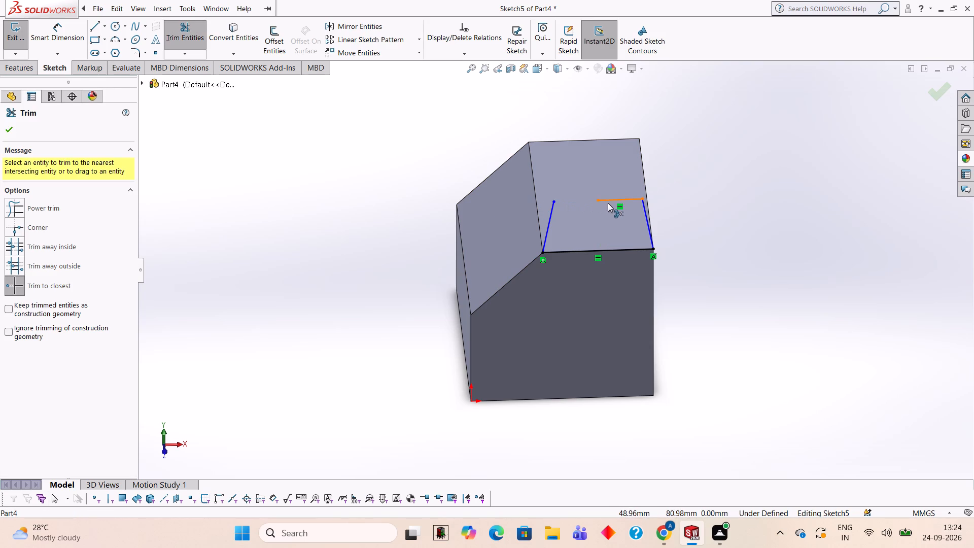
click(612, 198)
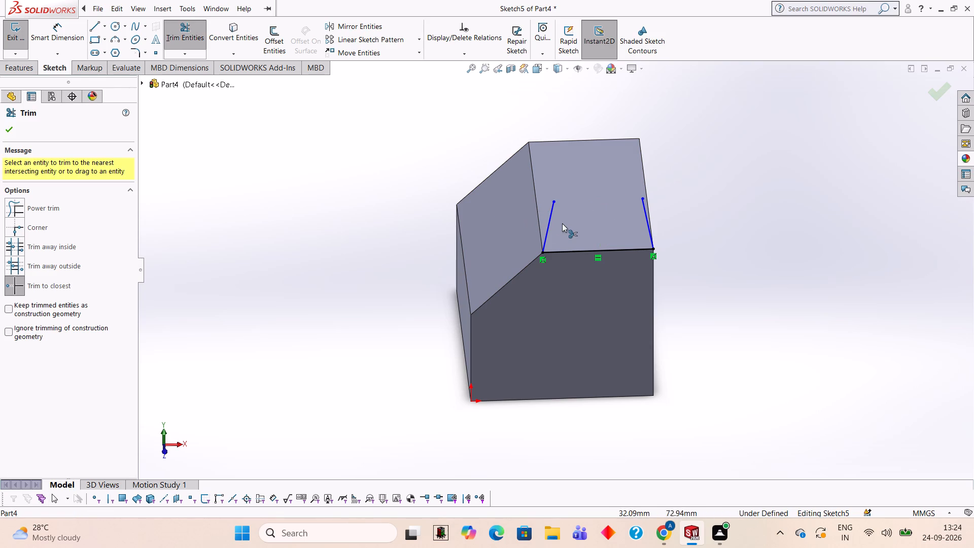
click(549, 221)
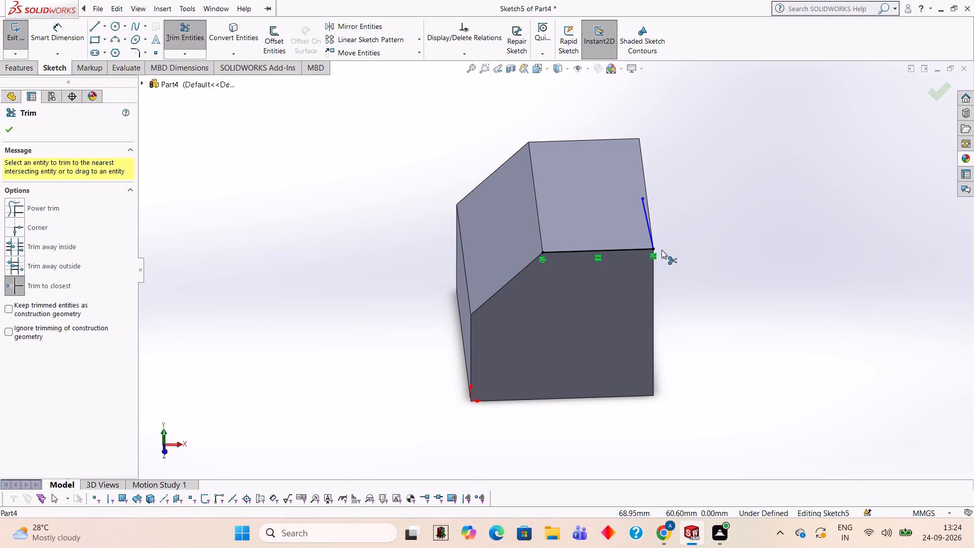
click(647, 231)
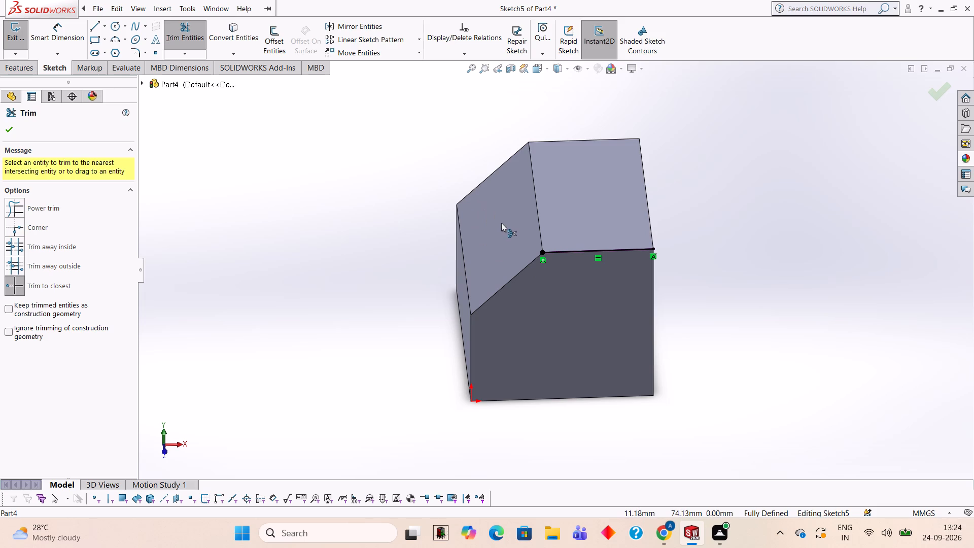
Undo the trims, the trapezoid sketch and the block's extrusion, back to the open base profile sketch.
key(ctrl+z)
key(ctrl+z)
key(ctrl+z)
key(ctrl+z)
key(ctrl+z)
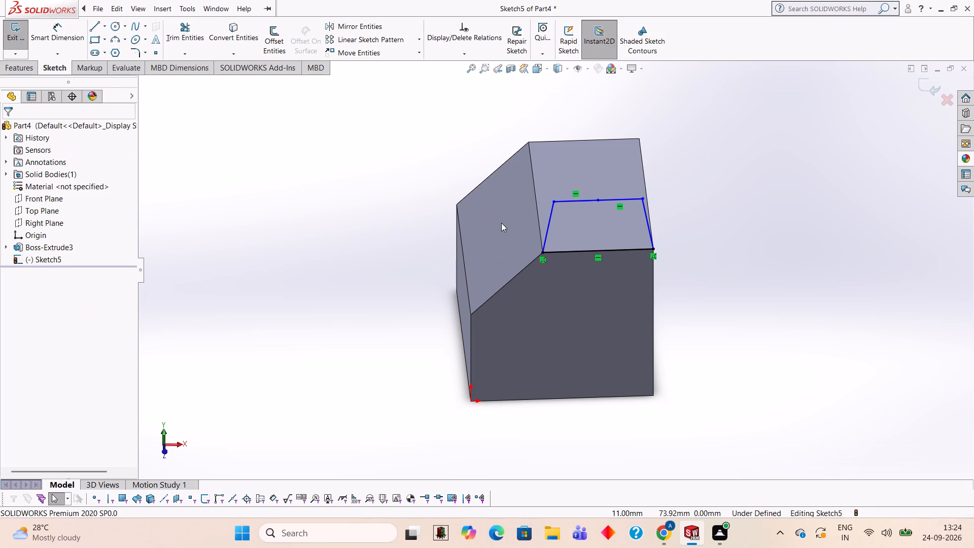
key(ctrl+z)
key(ctrl+z)
key(ctrl+z)
key(ctrl+z)
key(ctrl+z)
key(ctrl+z)
key(ctrl+z)
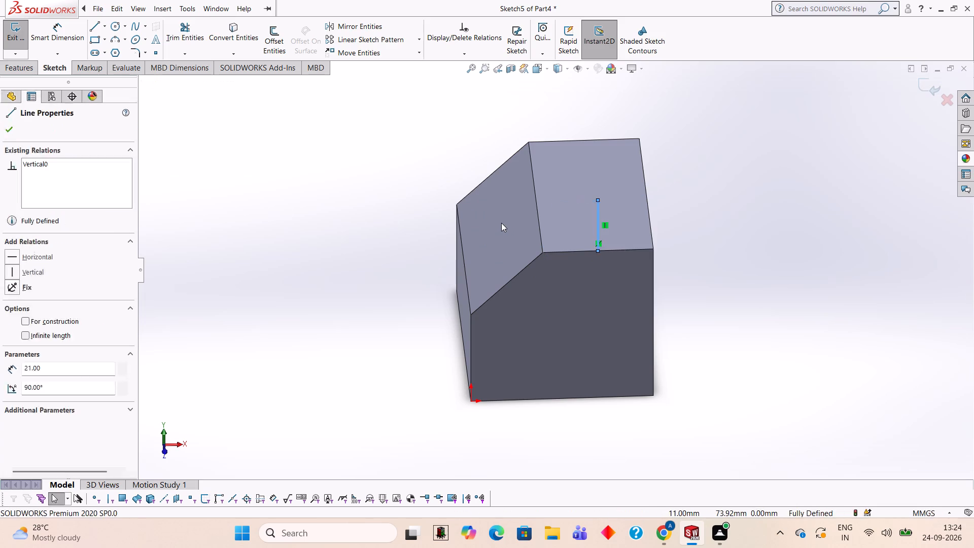
key(ctrl+z)
key(ctrl+z)
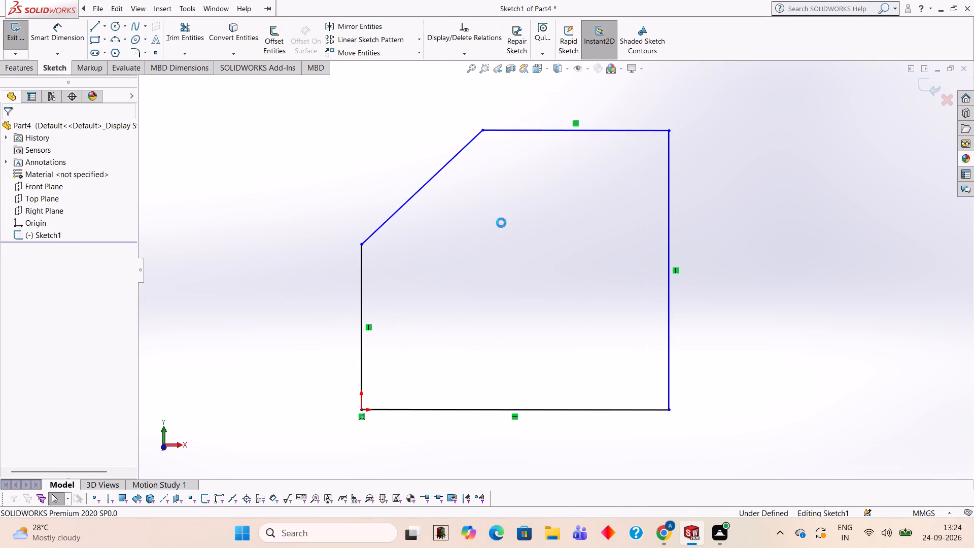
key(ctrl+z)
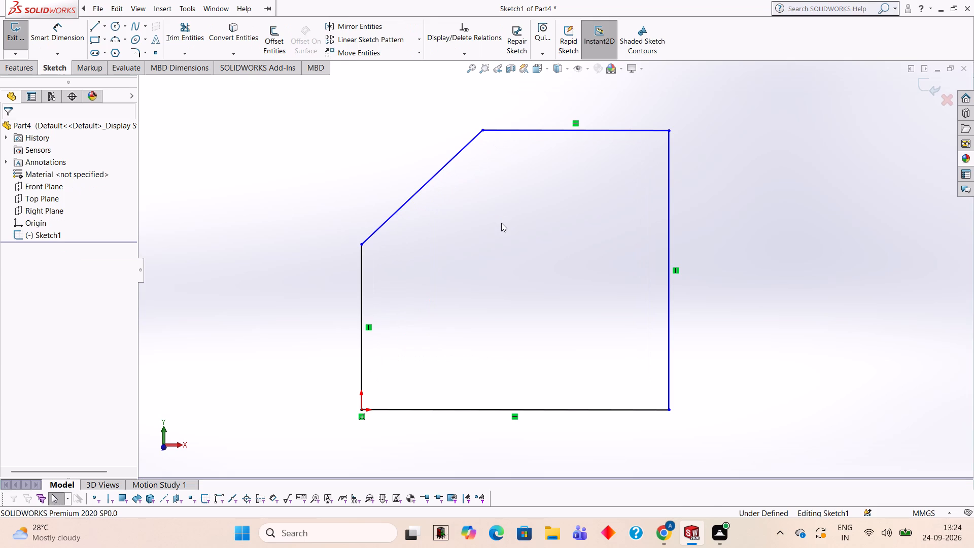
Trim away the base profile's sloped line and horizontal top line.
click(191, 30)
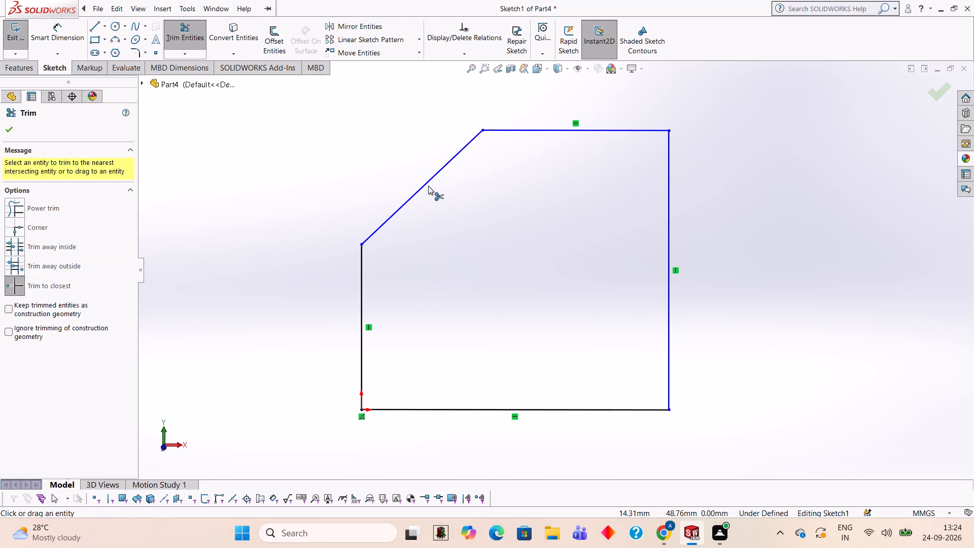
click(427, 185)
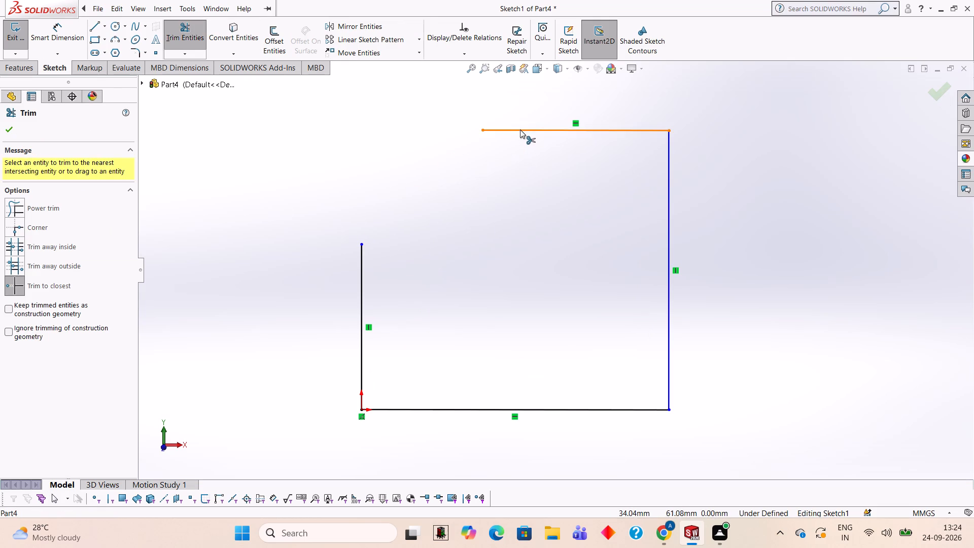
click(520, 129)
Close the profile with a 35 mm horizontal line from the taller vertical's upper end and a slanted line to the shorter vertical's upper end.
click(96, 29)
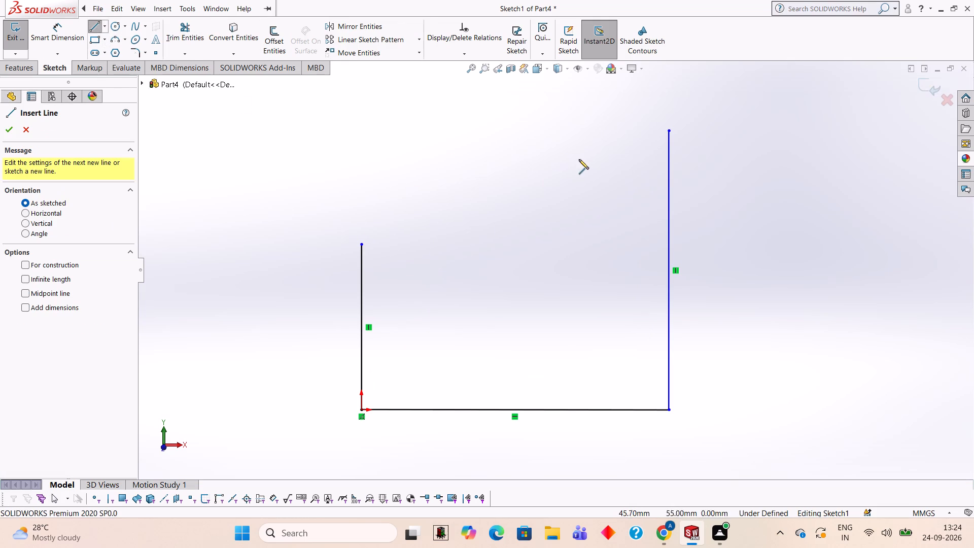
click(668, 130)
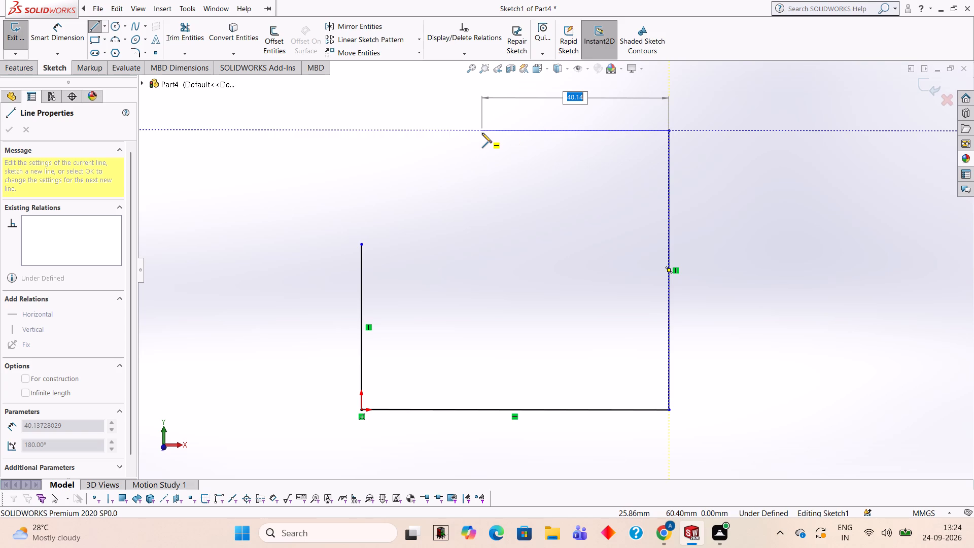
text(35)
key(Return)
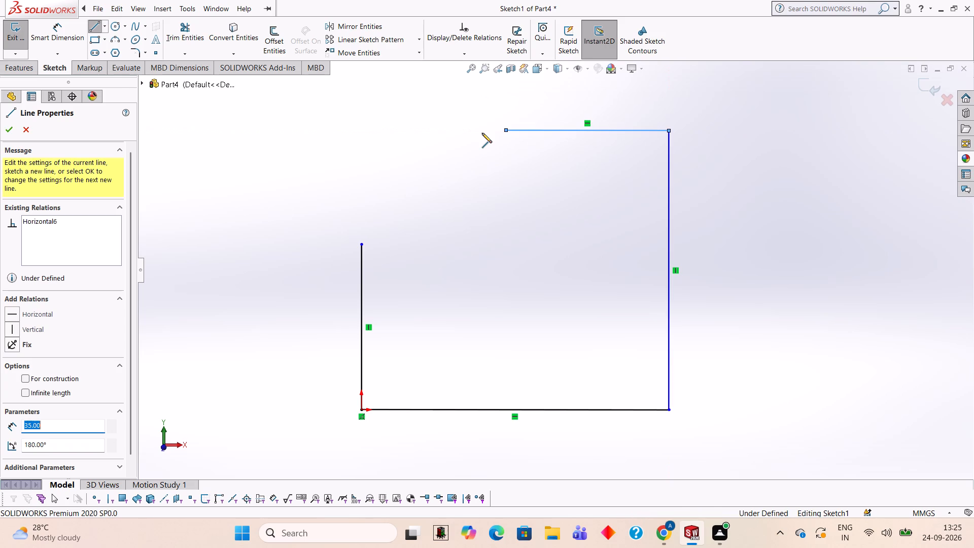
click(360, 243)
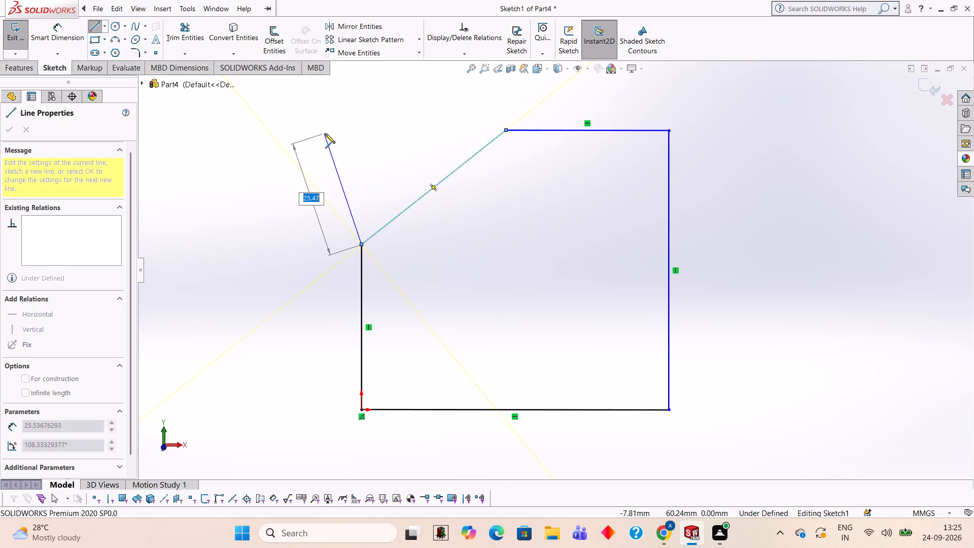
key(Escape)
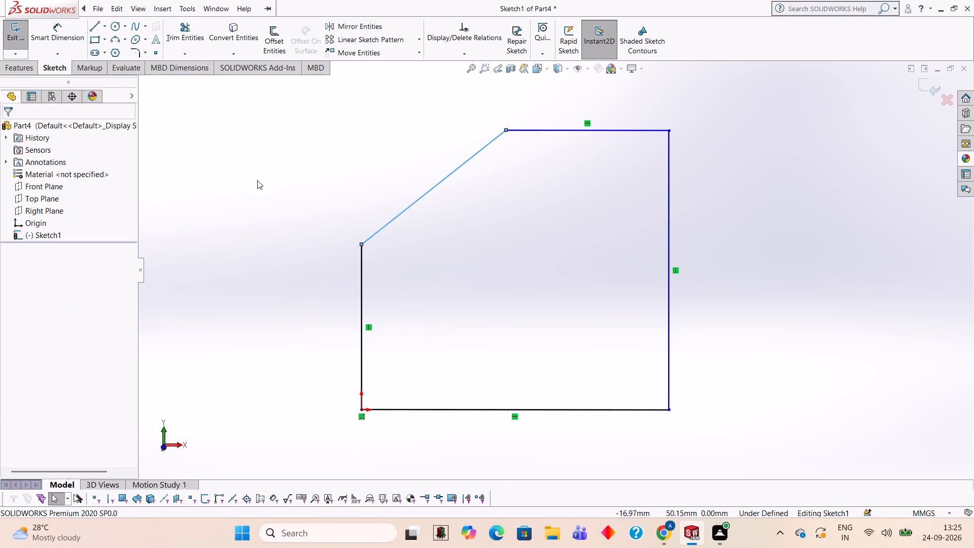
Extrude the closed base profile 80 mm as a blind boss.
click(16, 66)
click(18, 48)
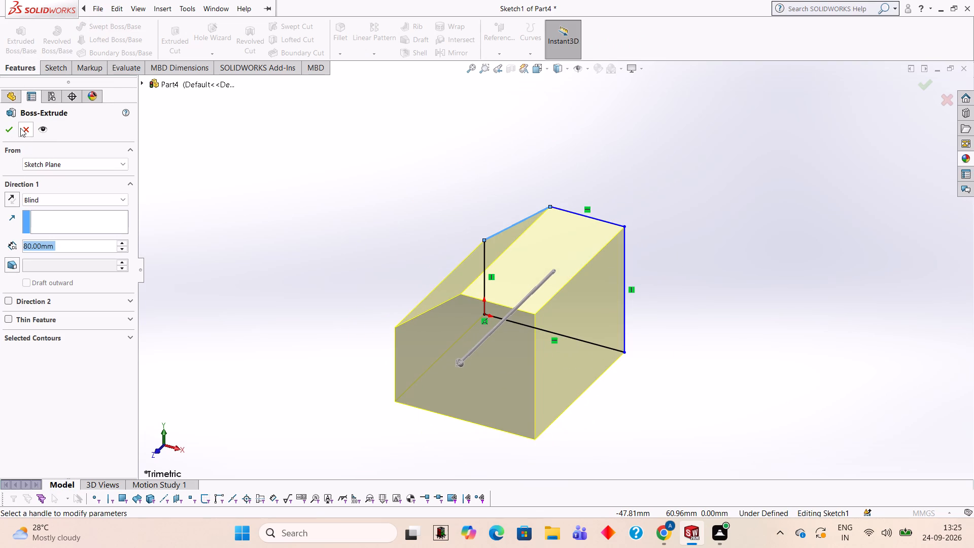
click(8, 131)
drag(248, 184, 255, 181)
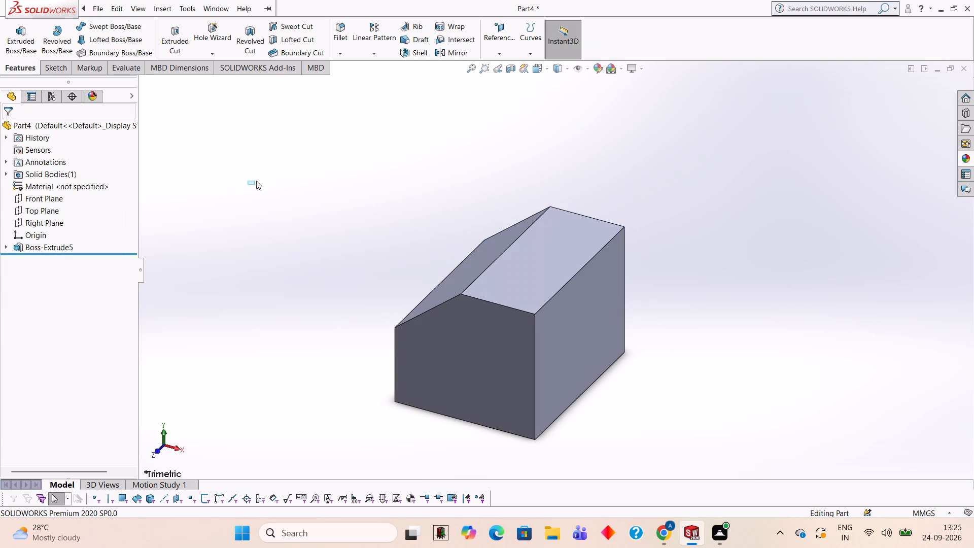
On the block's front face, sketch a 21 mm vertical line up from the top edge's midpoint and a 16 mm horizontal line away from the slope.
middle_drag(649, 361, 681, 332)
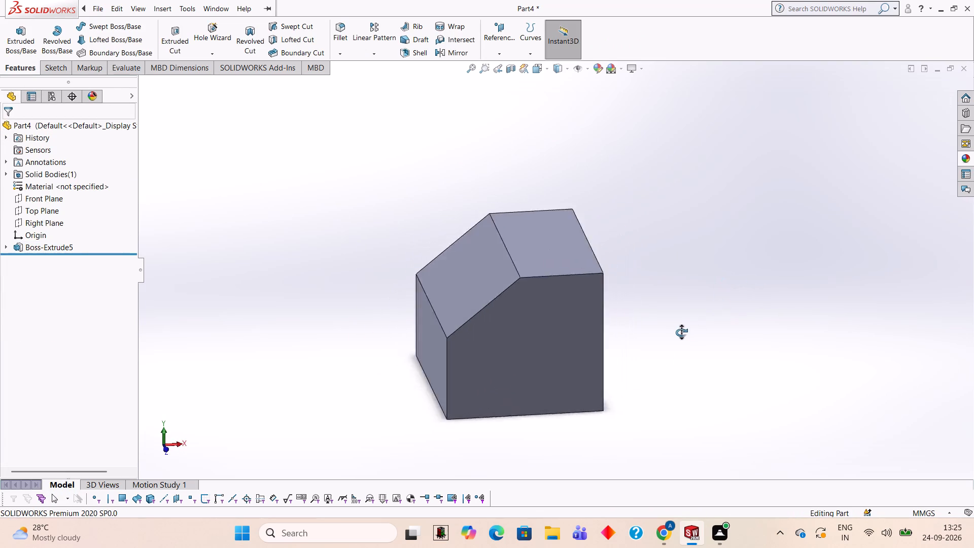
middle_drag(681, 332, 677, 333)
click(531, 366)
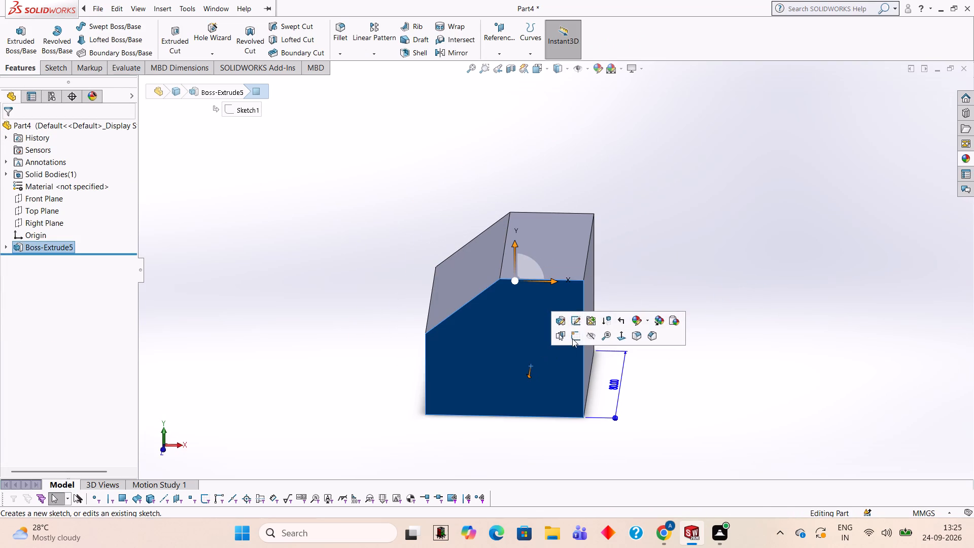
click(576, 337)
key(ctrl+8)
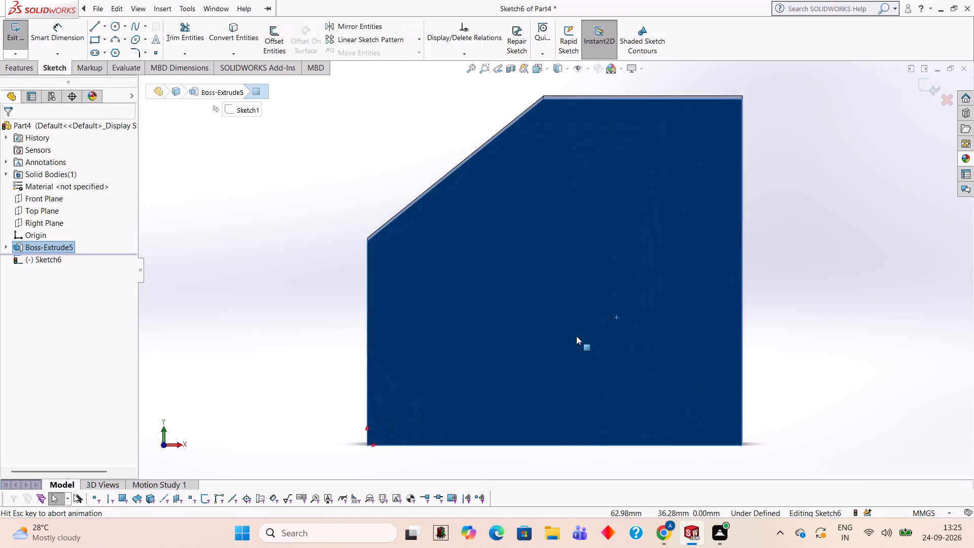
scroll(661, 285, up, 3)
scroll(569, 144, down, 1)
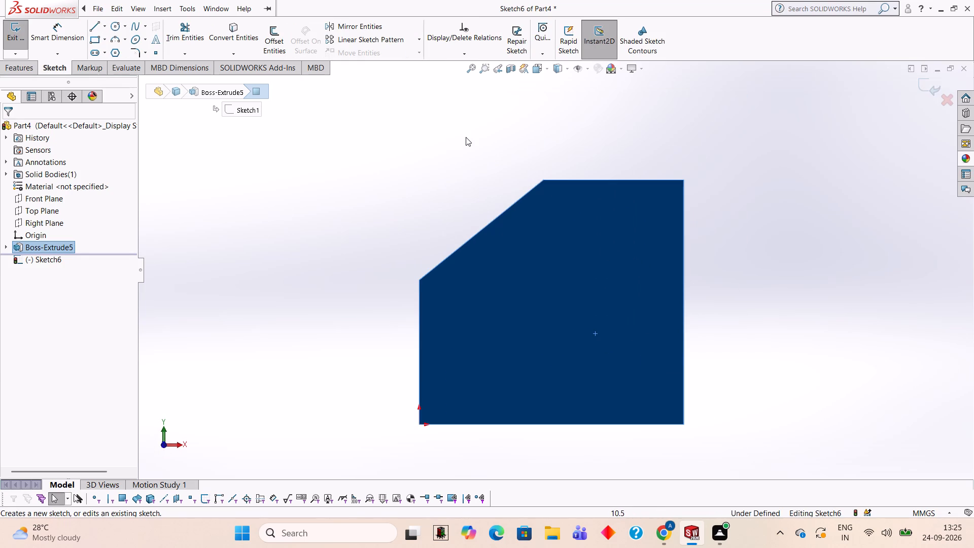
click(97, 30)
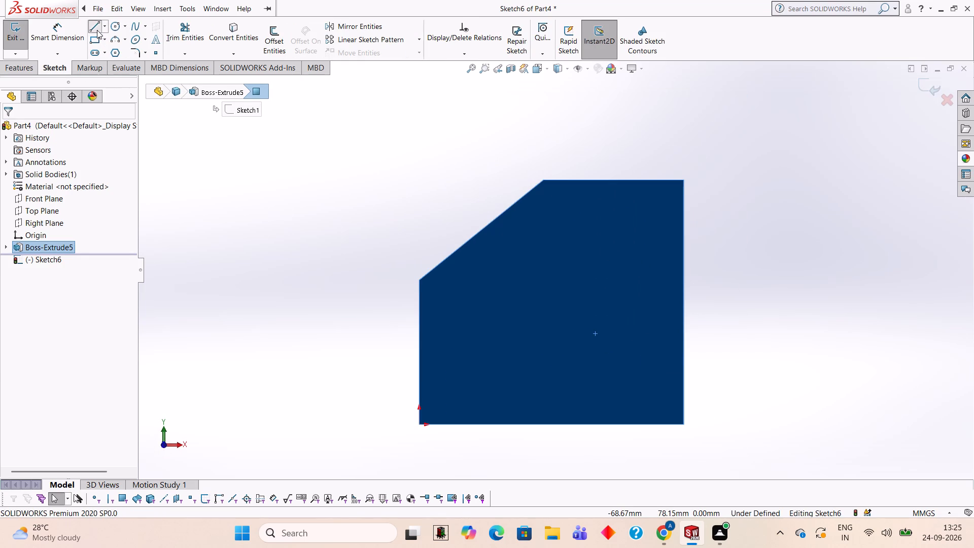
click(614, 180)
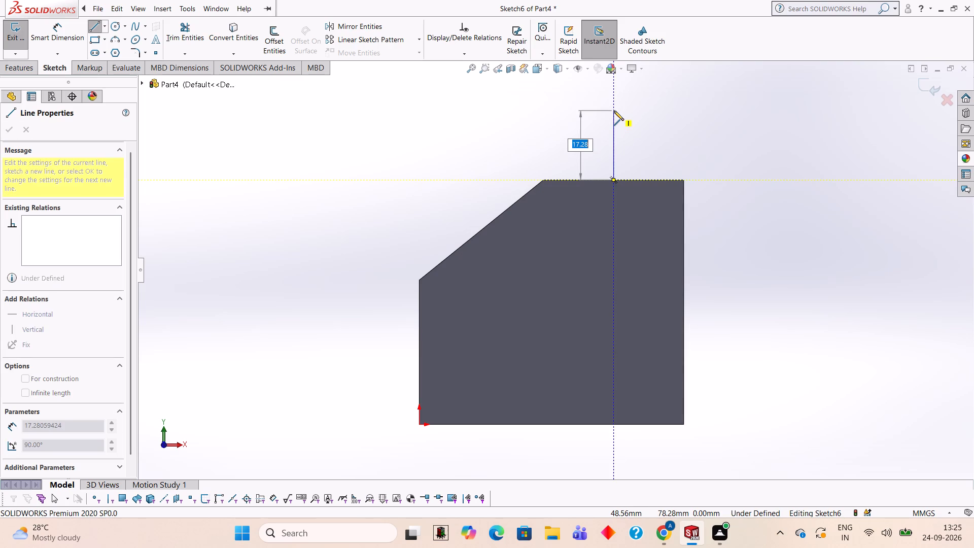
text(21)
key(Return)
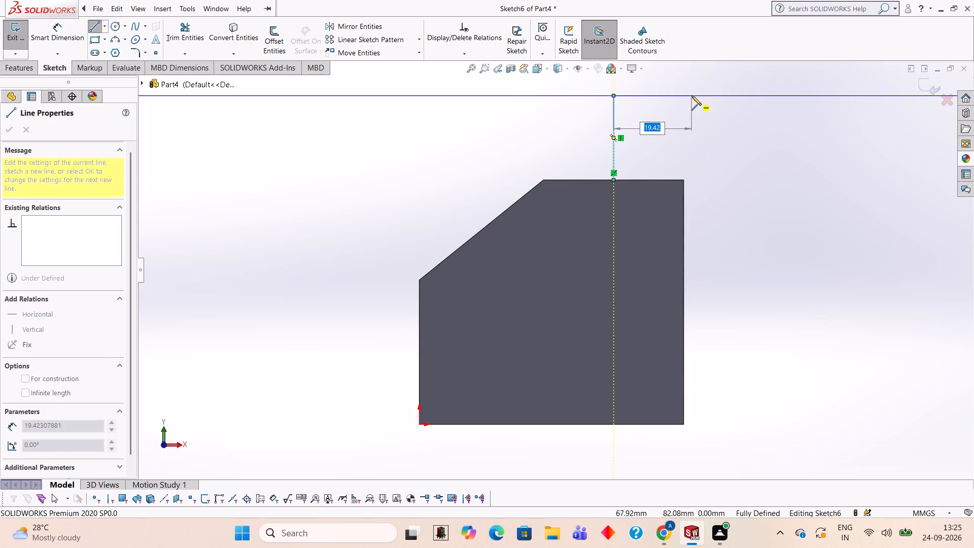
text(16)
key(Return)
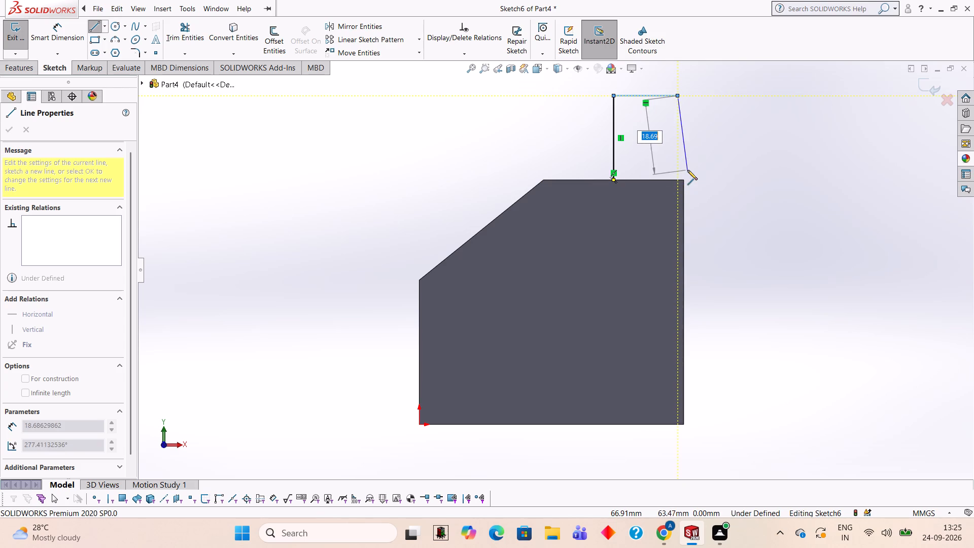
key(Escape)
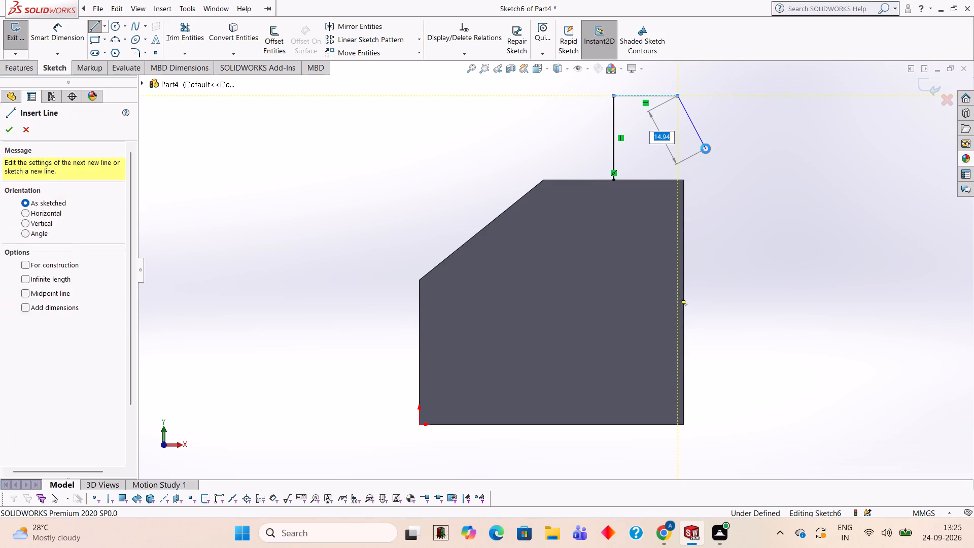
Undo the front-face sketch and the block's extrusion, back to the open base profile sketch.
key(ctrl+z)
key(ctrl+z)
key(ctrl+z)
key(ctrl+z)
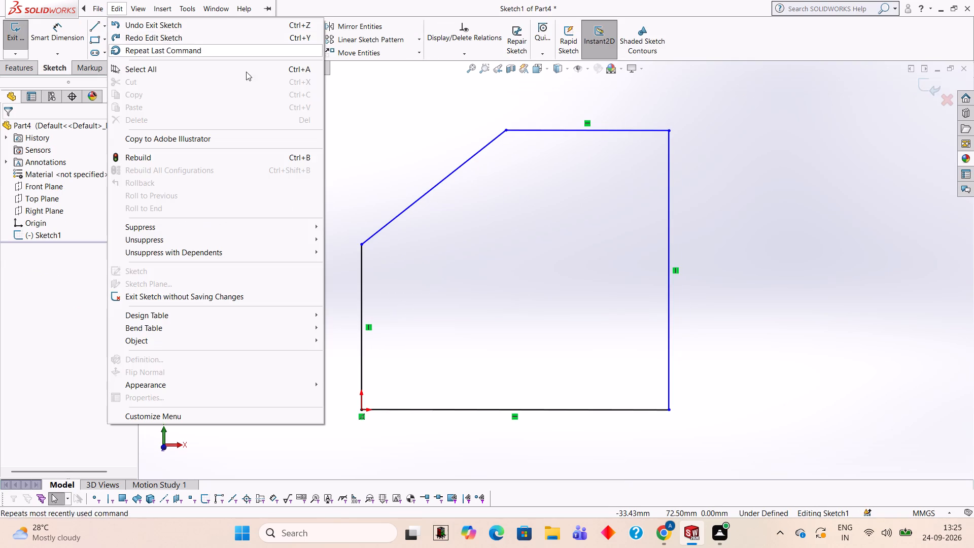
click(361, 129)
Trim away the base profile's sloped line and horizontal top line.
click(197, 45)
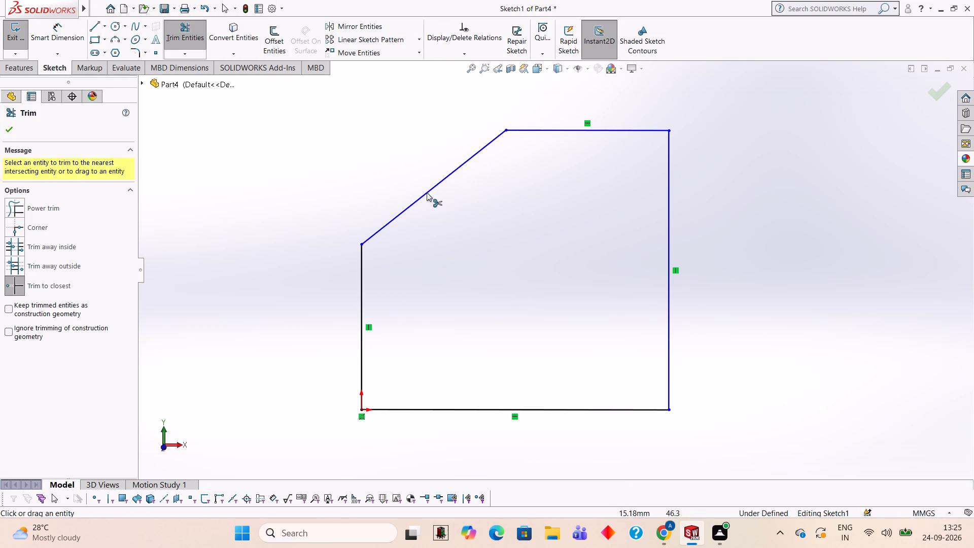
click(427, 192)
click(543, 129)
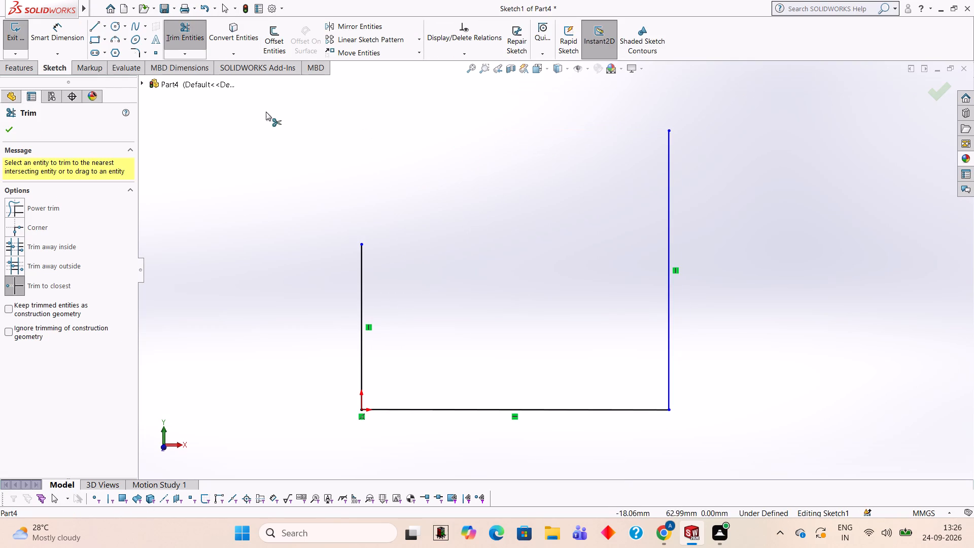
Close the profile with a 50 mm horizontal line from the taller vertical's upper end and a slanted line to the shorter vertical's upper end.
click(94, 26)
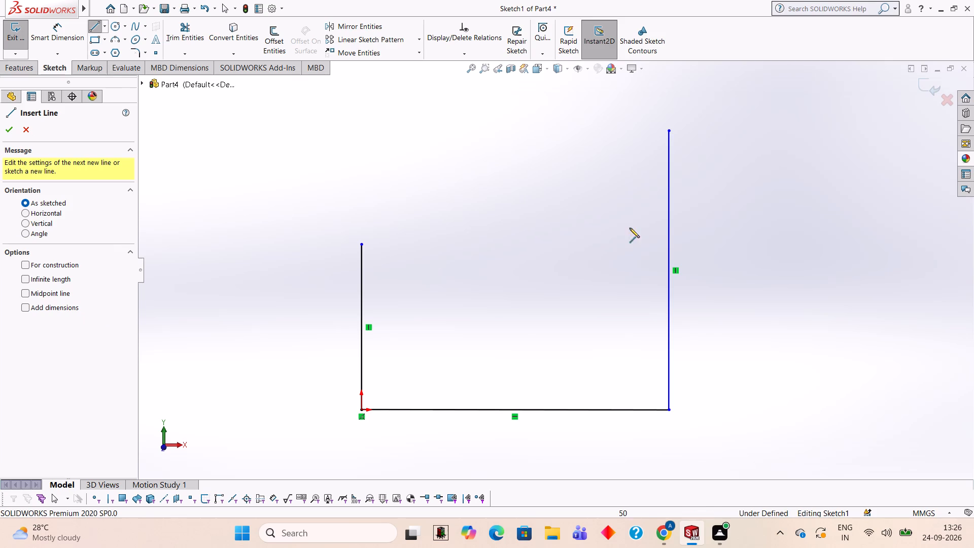
click(667, 130)
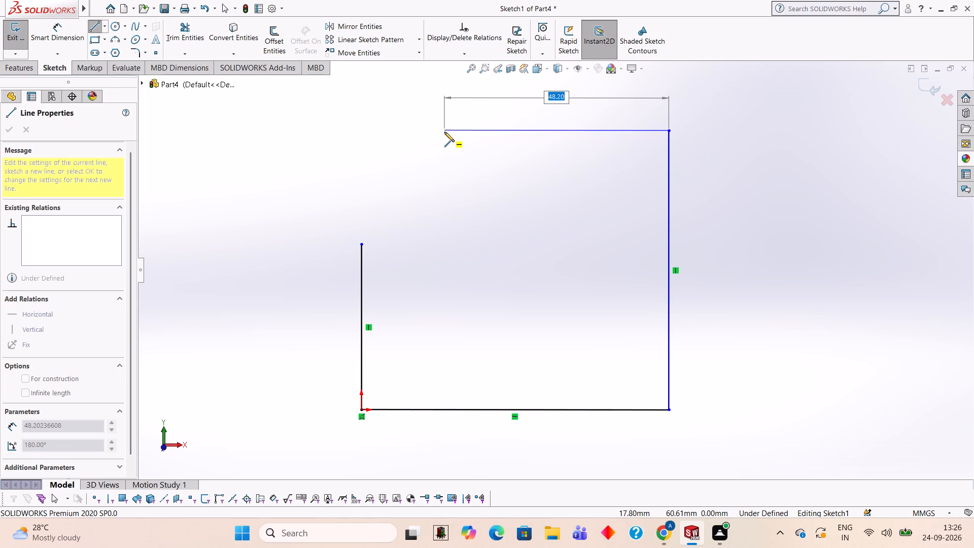
text(50)
key(Return)
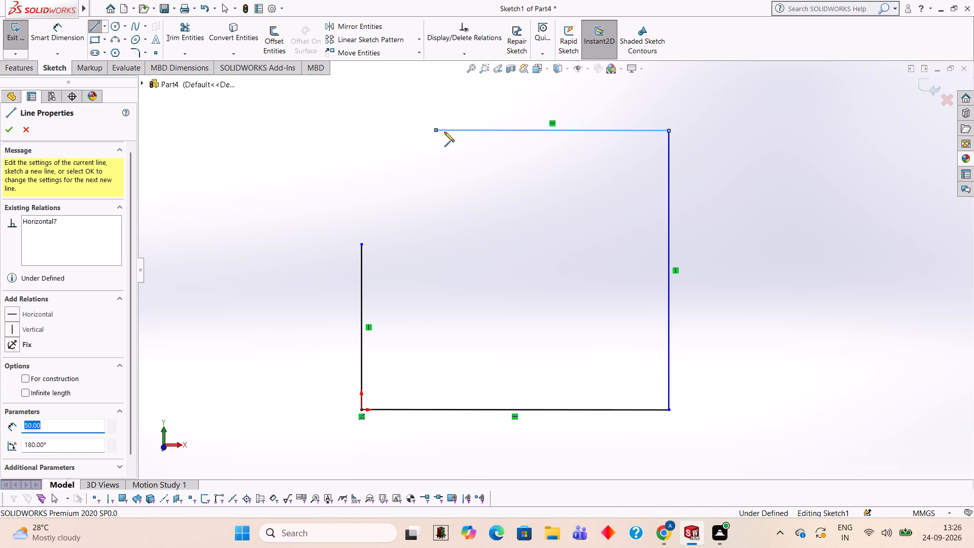
click(362, 243)
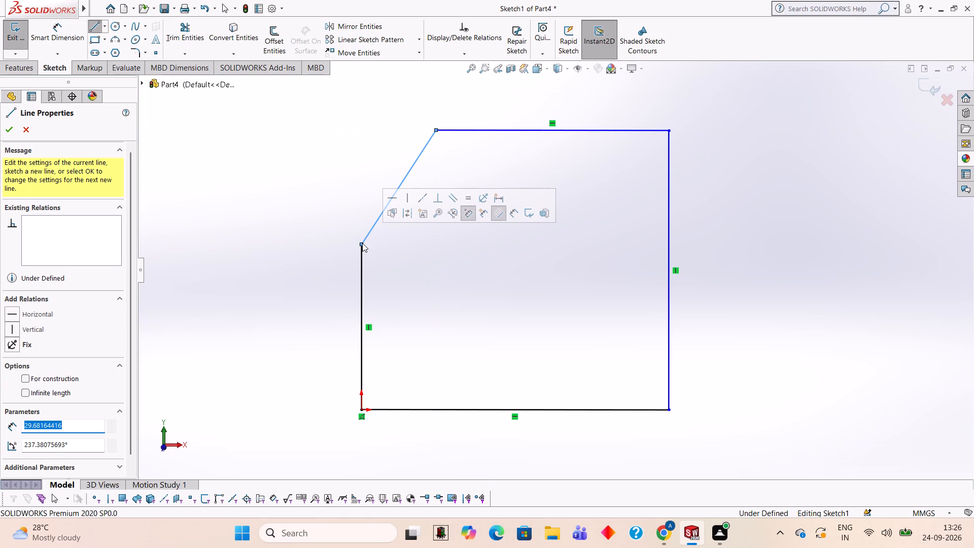
Extrude the closed base profile 80 mm as a blind boss.
click(21, 67)
click(24, 41)
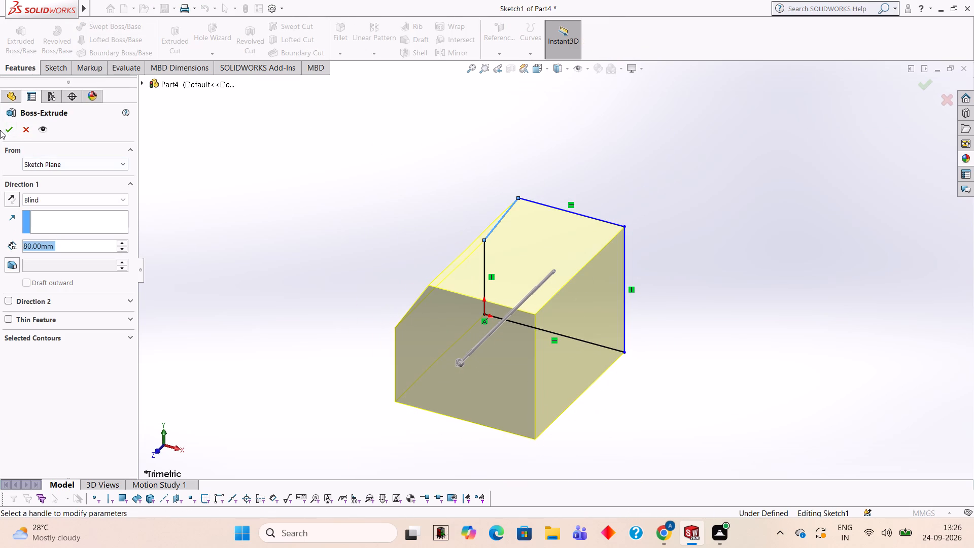
click(5, 131)
click(365, 187)
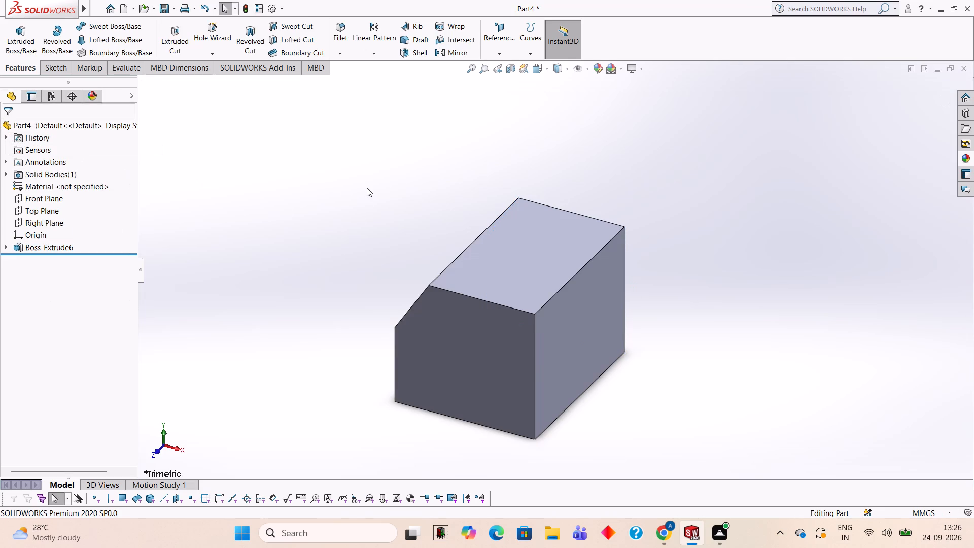
On the block's front face, sketch a 21 mm vertical line up from the top edge's midpoint and a 16 mm horizontal line away from the slope.
click(477, 359)
click(525, 328)
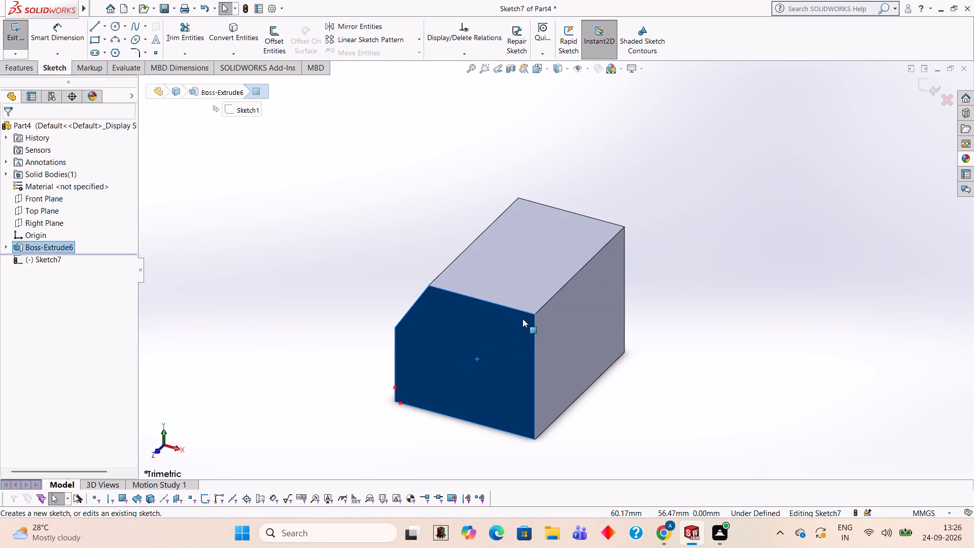
key(ctrl+8)
scroll(565, 313, up, 1)
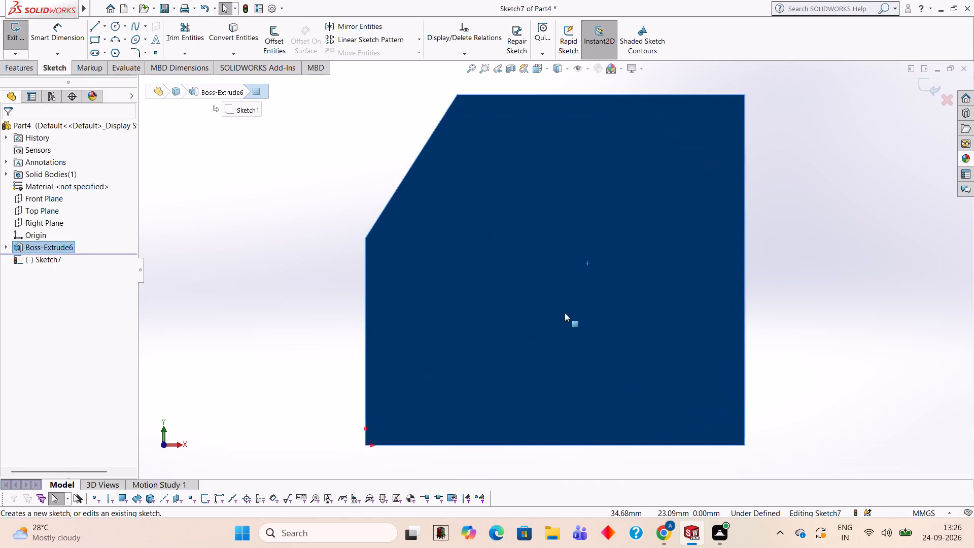
scroll(565, 313, up, 3)
scroll(636, 210, down, 2)
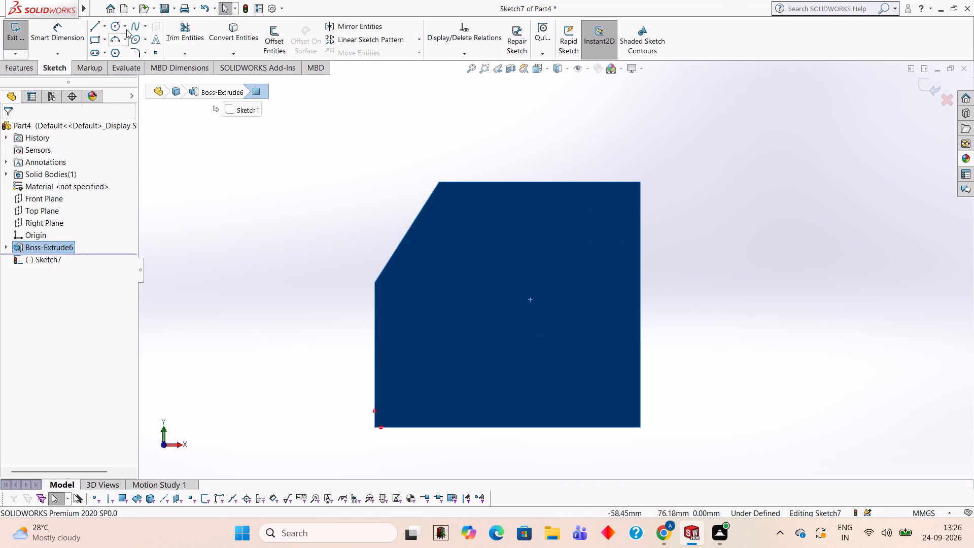
click(97, 23)
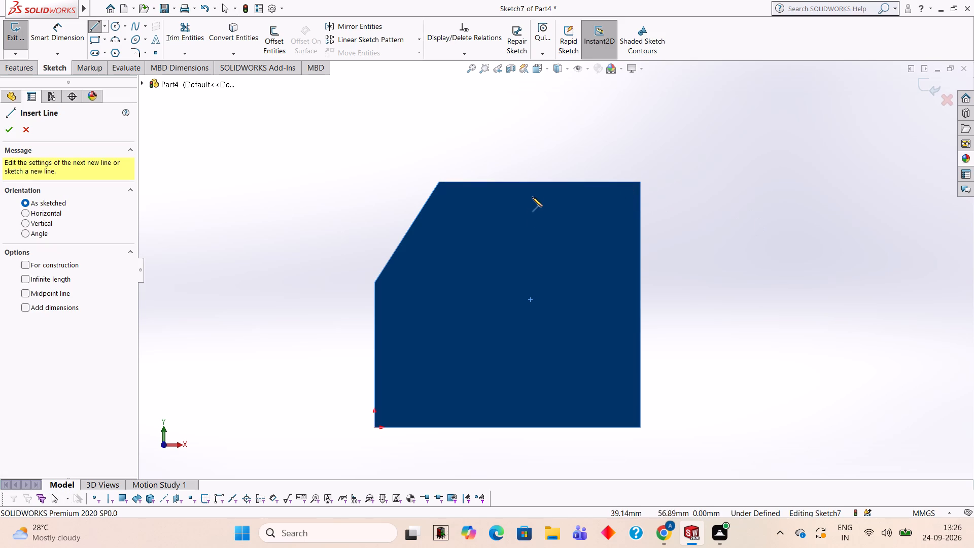
click(539, 181)
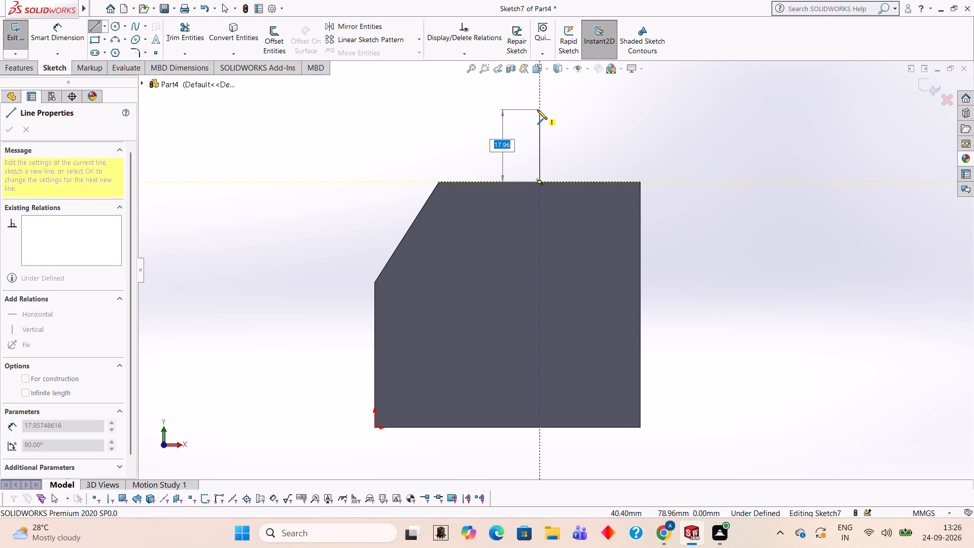
text(21)
key(Return)
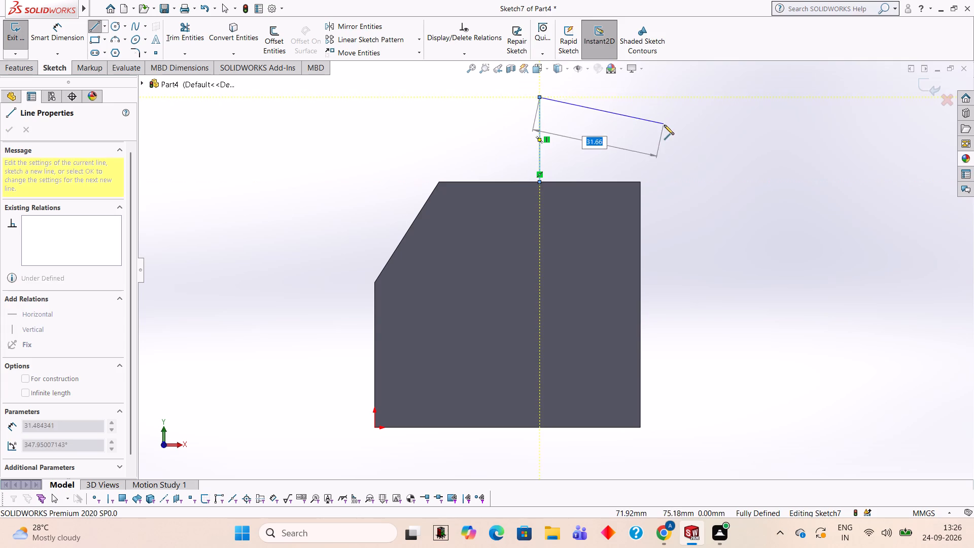
text(16)
key(Return)
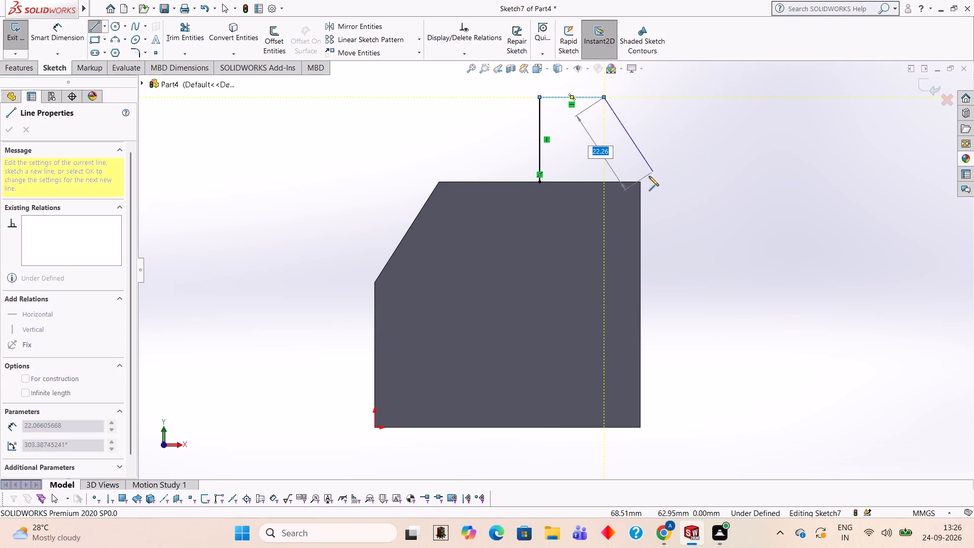
Continue with a slanted line to the top edge's corner opposite the slope and a 50 mm line back along the top edge.
click(639, 182)
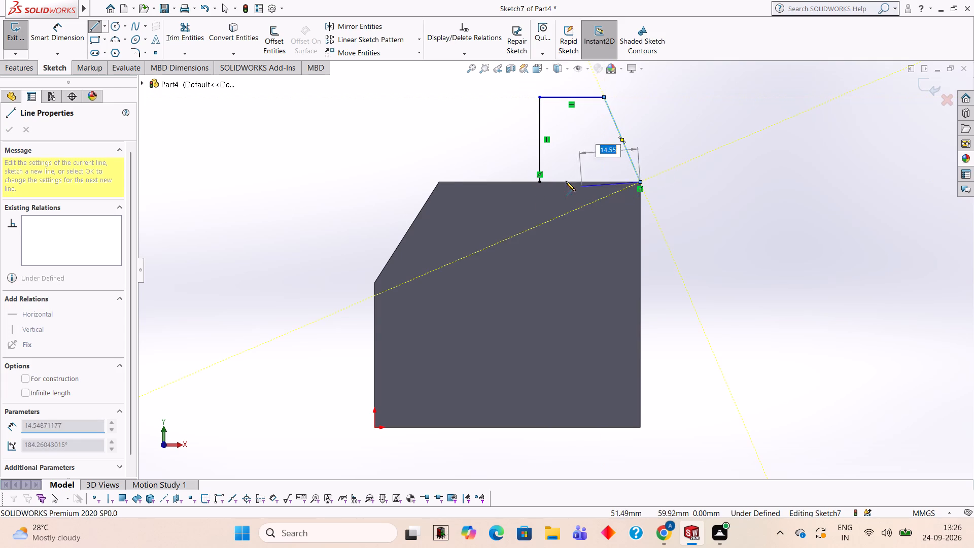
click(437, 180)
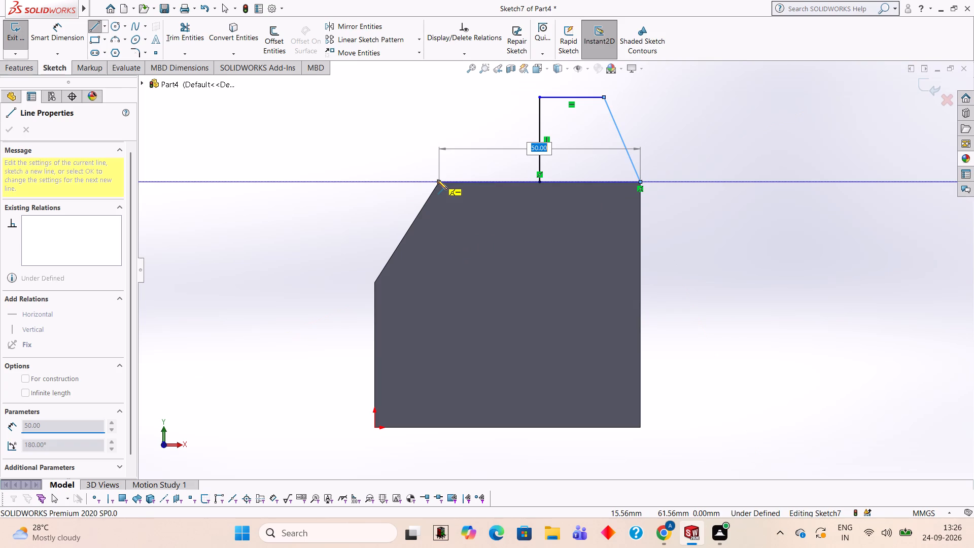
key(Escape)
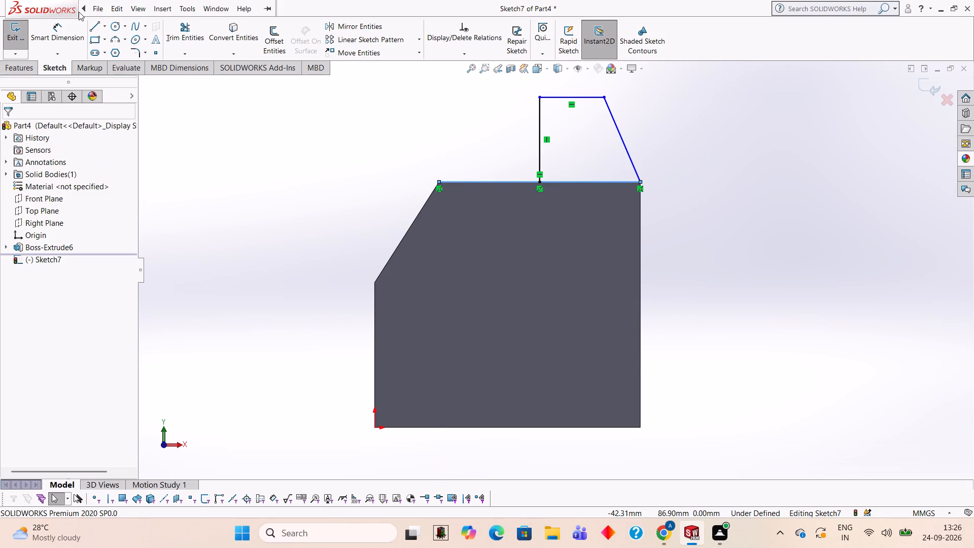
Complete the trapezoid with a 16 mm horizontal line from the vertical's upper end toward the slope and a slanted line to the slope's upper corner.
click(97, 30)
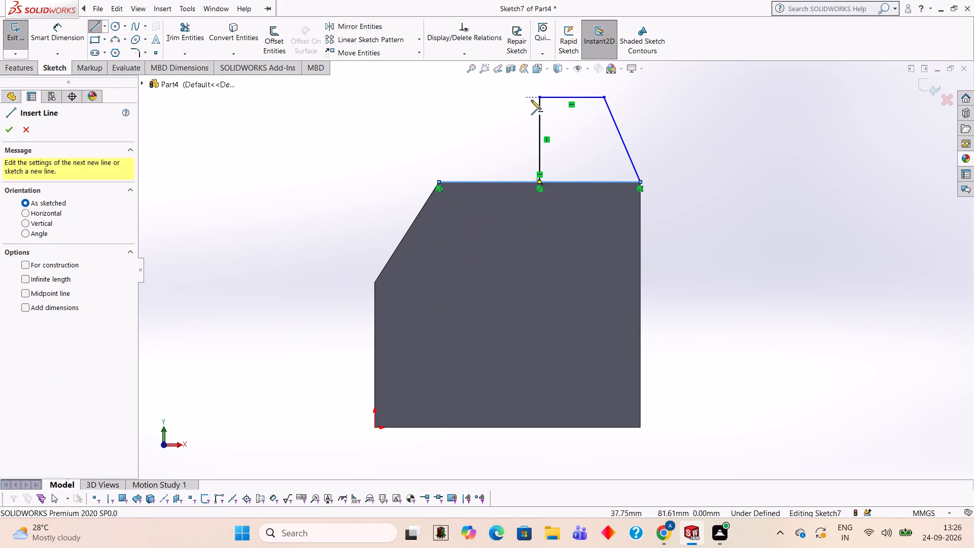
click(538, 96)
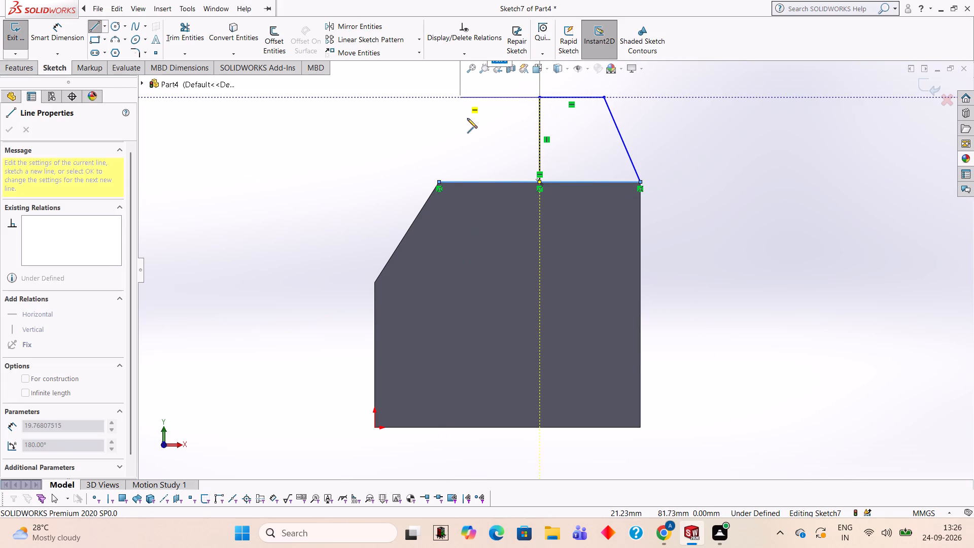
text(16)
key(Return)
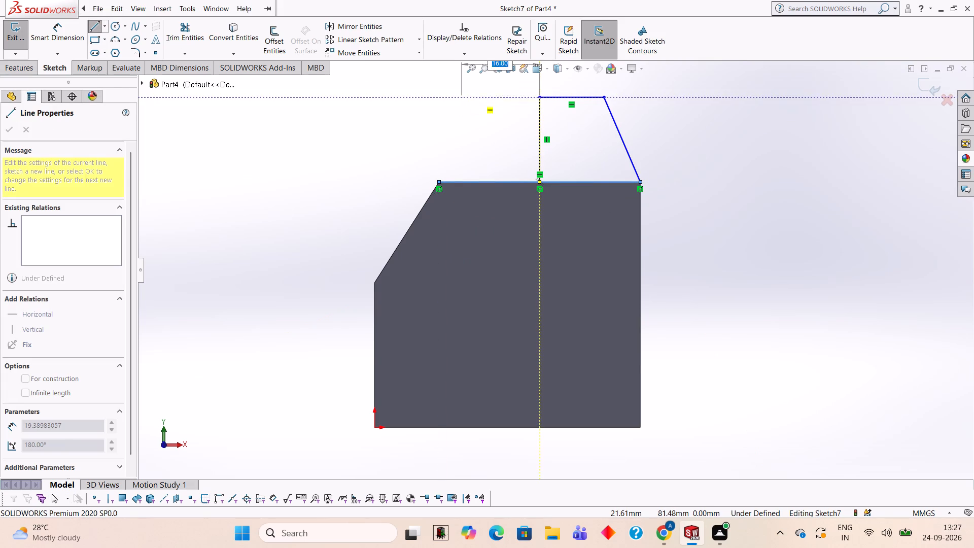
click(438, 182)
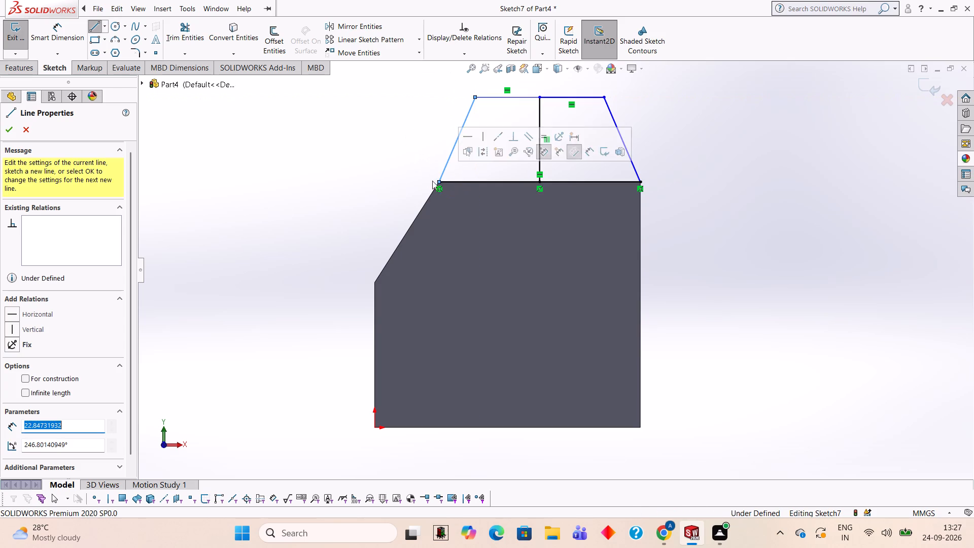
key(Escape)
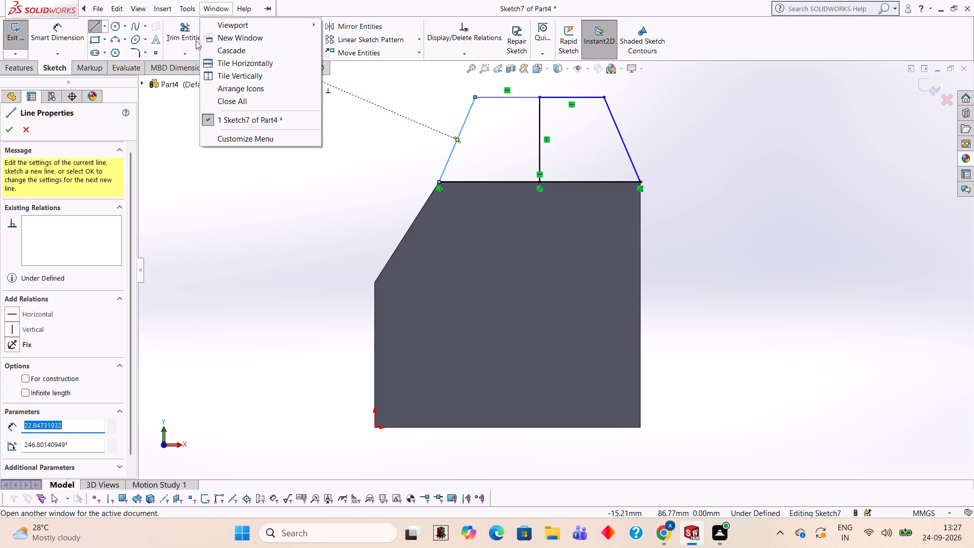
Trim away the vertical centre line inside the trapezoid.
click(194, 41)
click(537, 150)
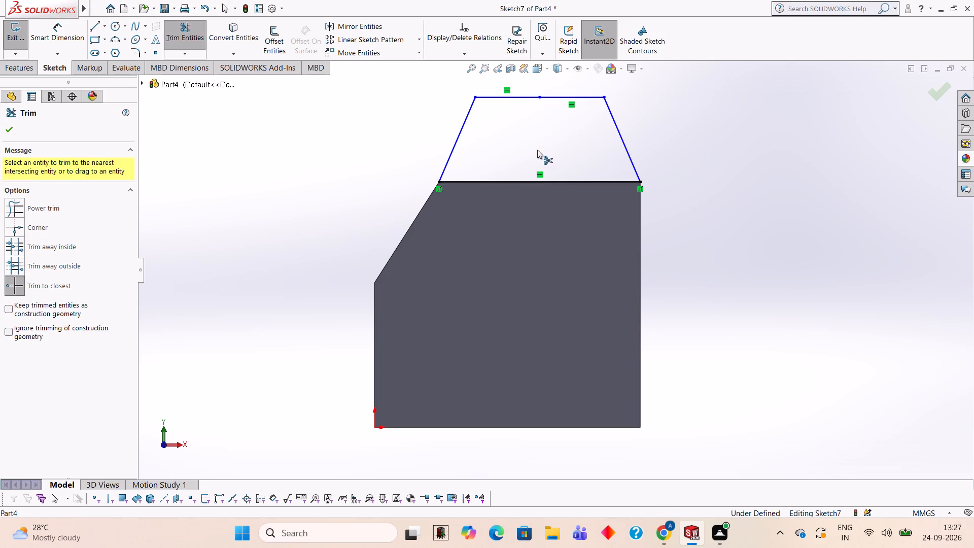
Extrude the trapezoid 80 mm in the reversed direction, back along the block's top, merged with the block.
click(26, 70)
click(27, 46)
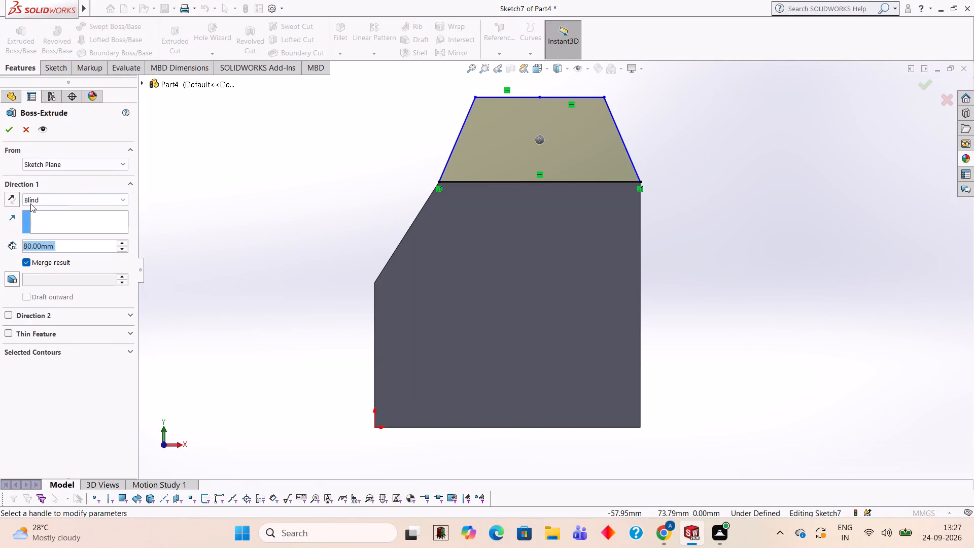
middle_drag(310, 200, 279, 328)
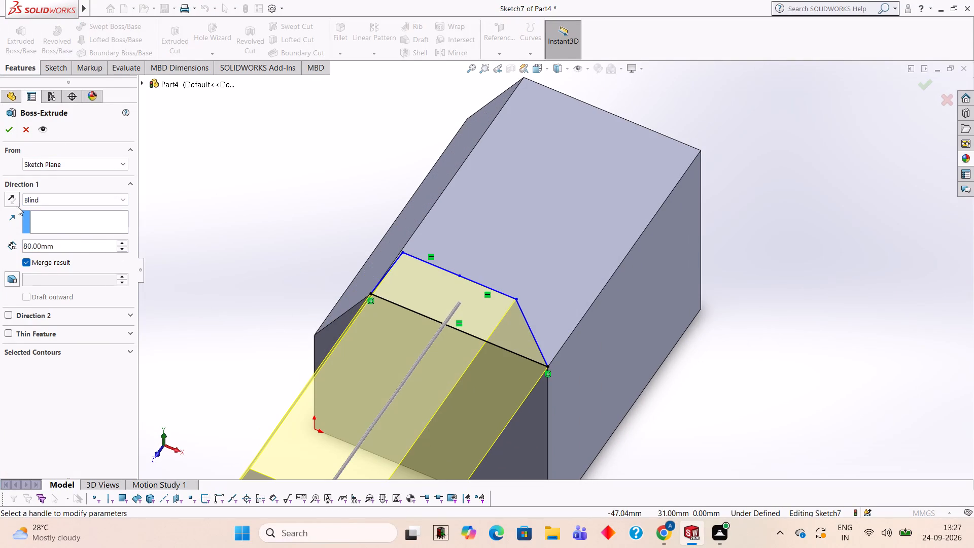
click(15, 204)
click(5, 130)
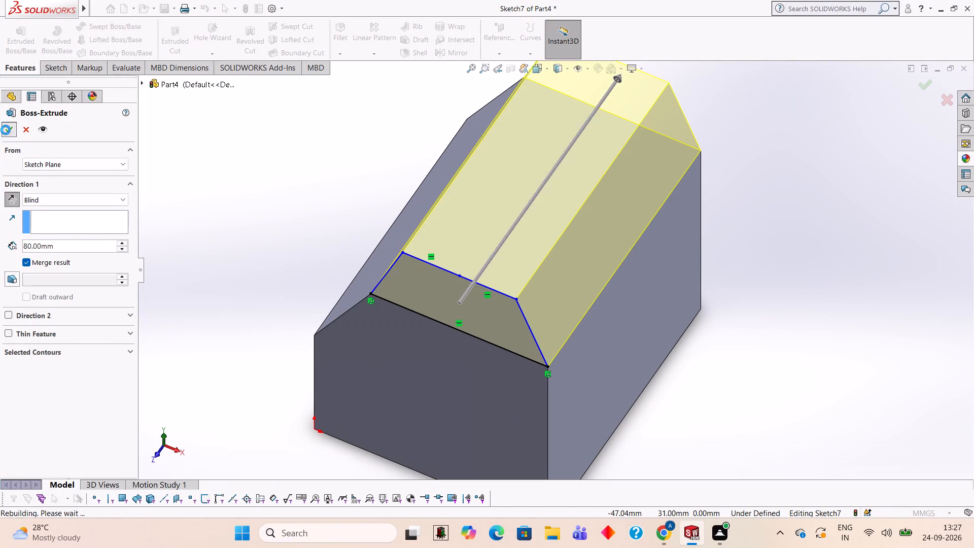
click(333, 216)
On the trapezoidal boss's flat top face, sketch an 18 mm diameter circle near the middle.
middle_drag(317, 220, 363, 233)
scroll(300, 224, up, 2)
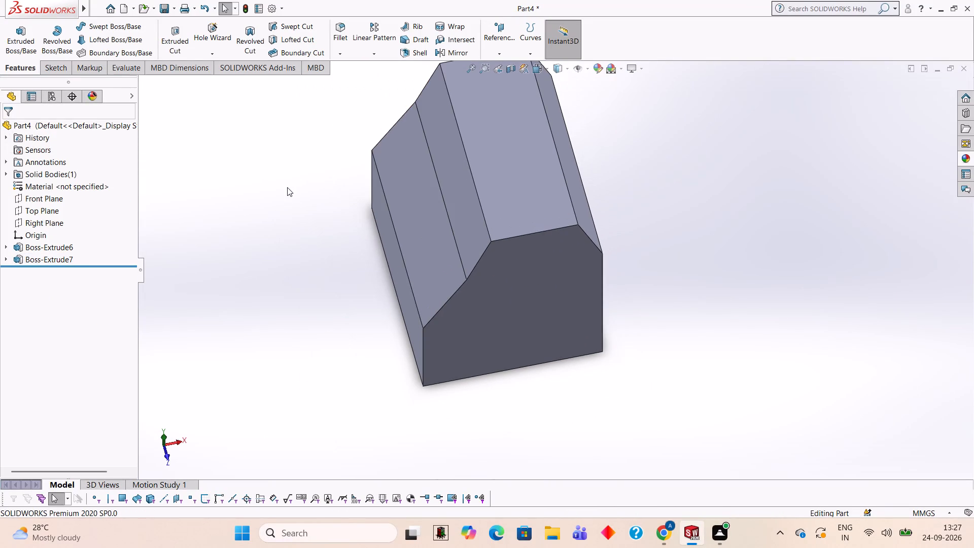
scroll(312, 329, up, 2)
middle_drag(293, 292, 301, 213)
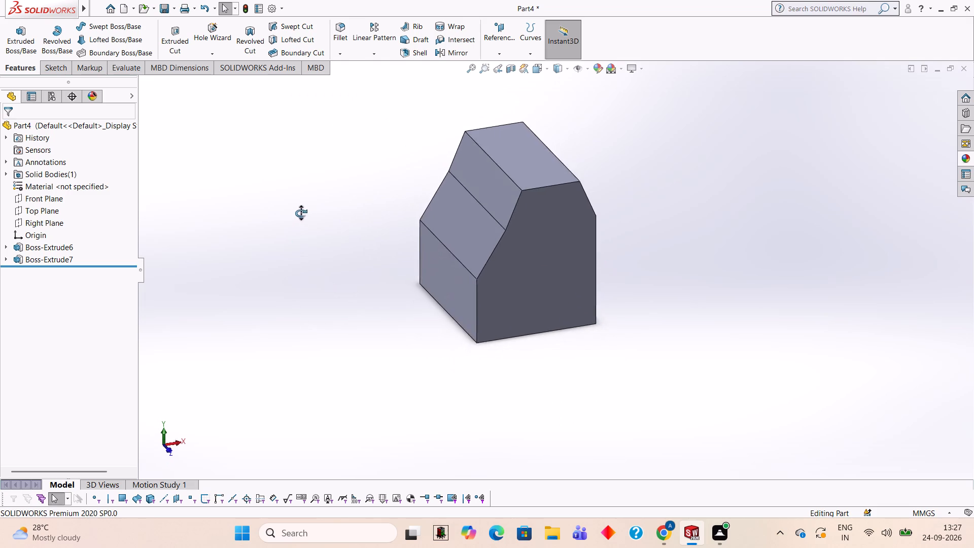
middle_drag(301, 213, 288, 205)
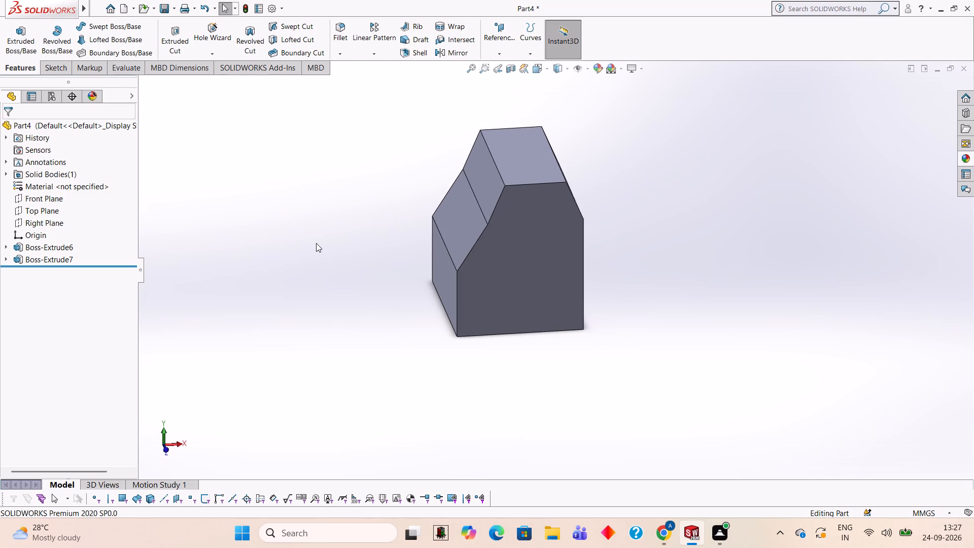
click(531, 145)
click(573, 115)
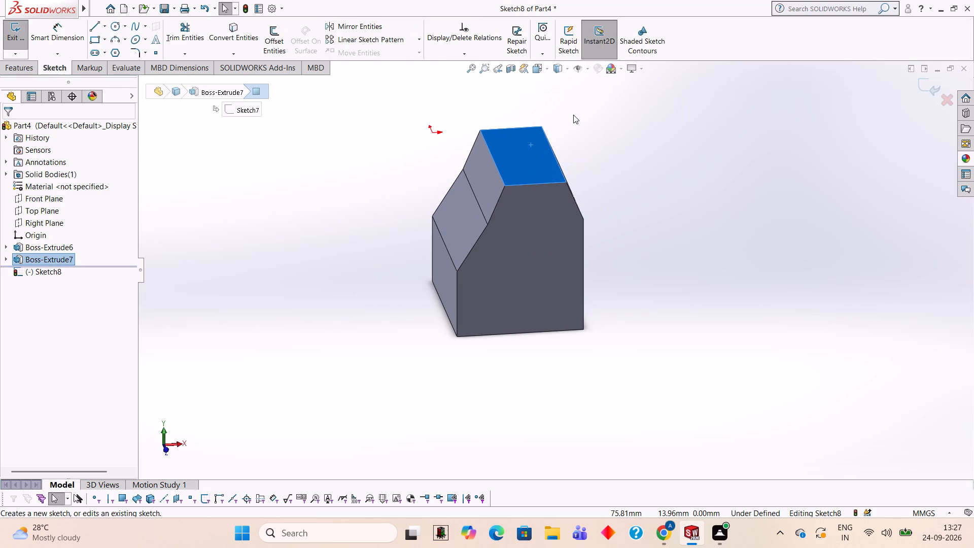
key(ctrl+8)
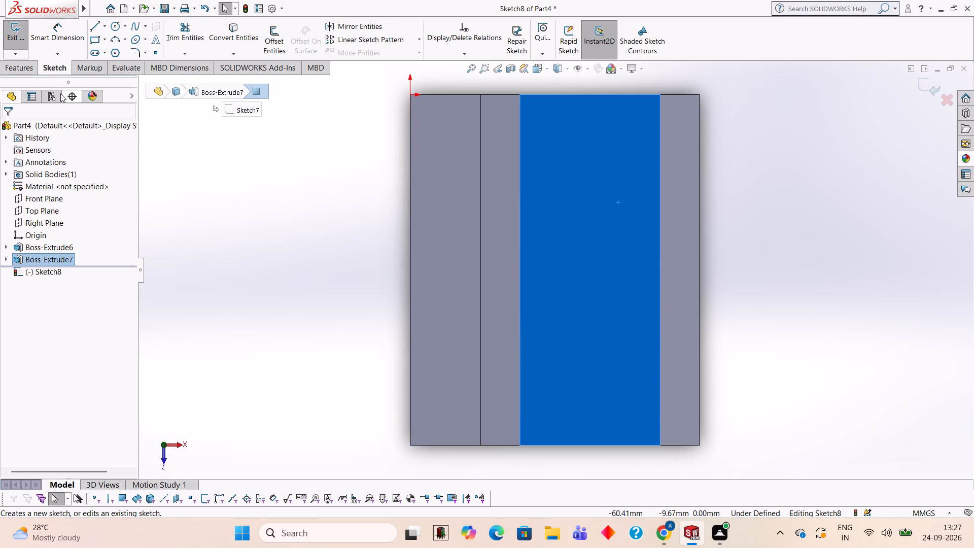
click(110, 27)
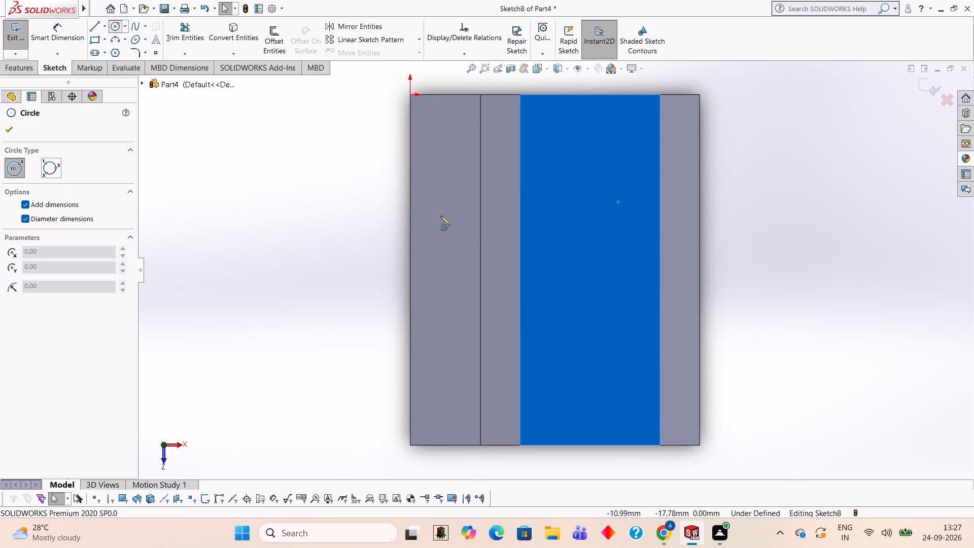
click(592, 268)
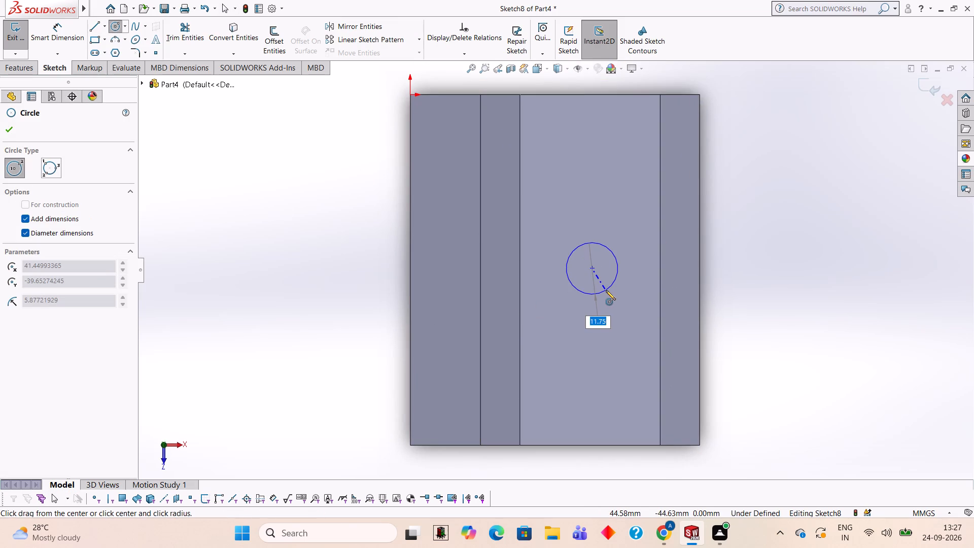
text(18)
key(Return)
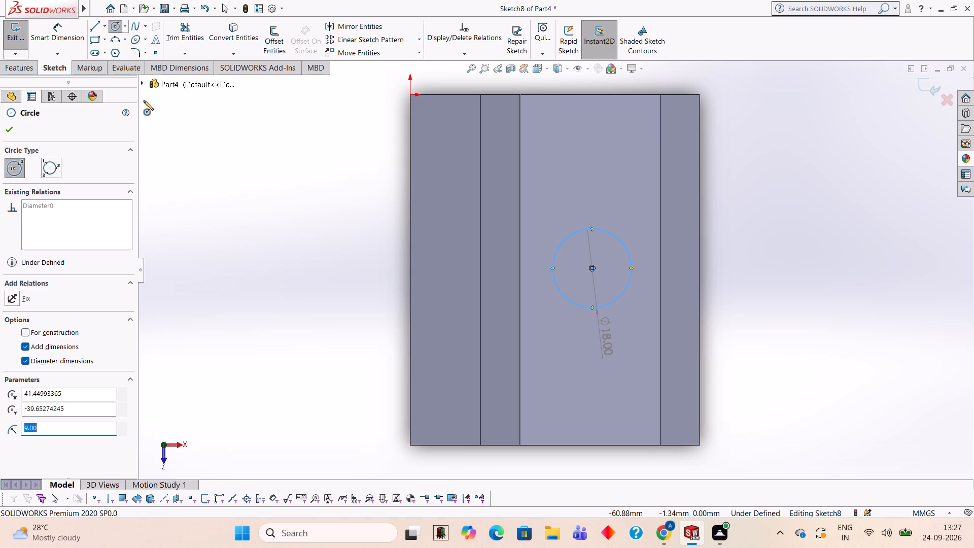
Dimension the circle's centre 12 mm from the top face's front edge.
click(91, 26)
click(63, 29)
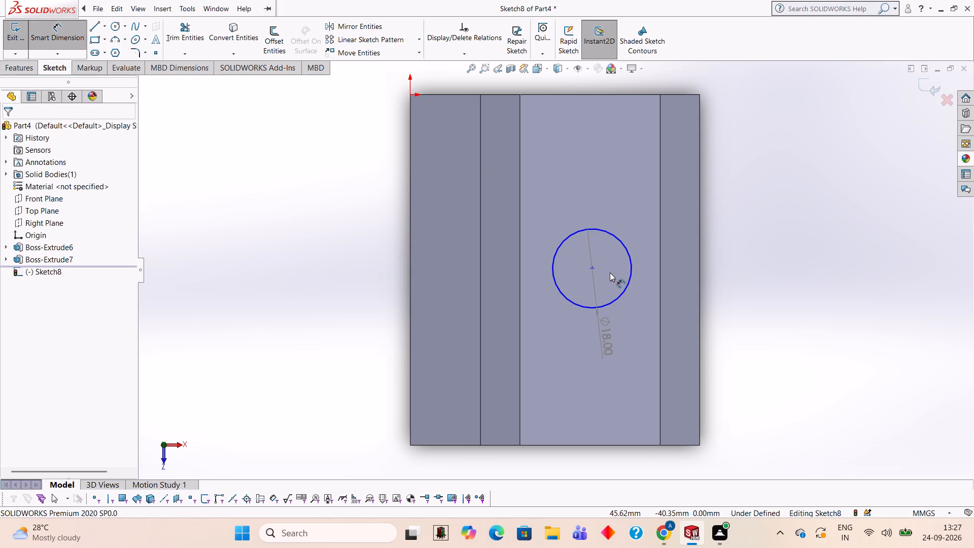
click(591, 268)
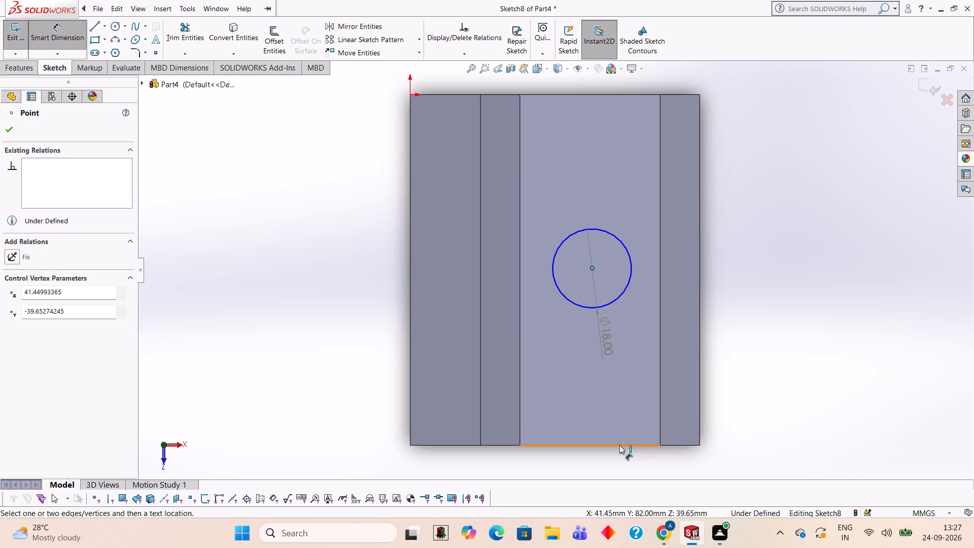
click(619, 445)
click(790, 334)
text(12)
key(Return)
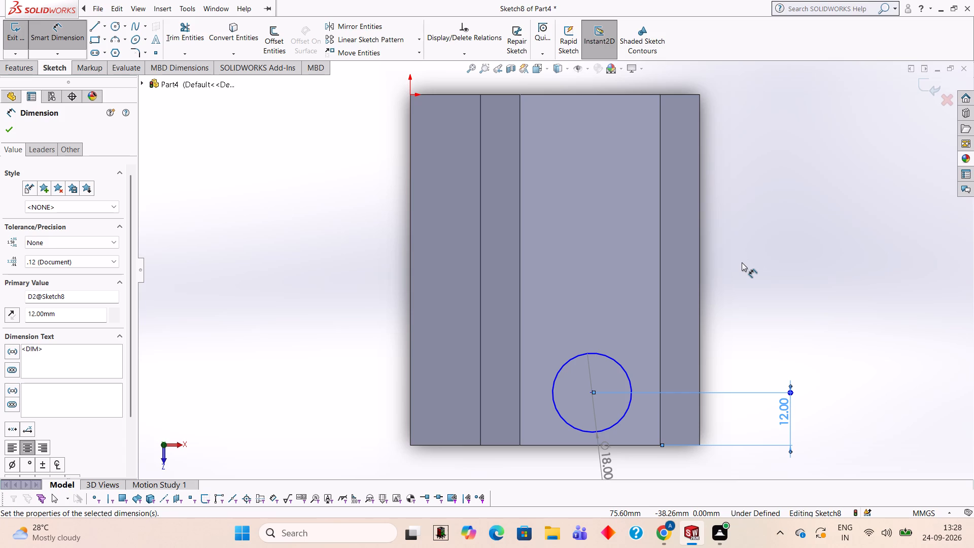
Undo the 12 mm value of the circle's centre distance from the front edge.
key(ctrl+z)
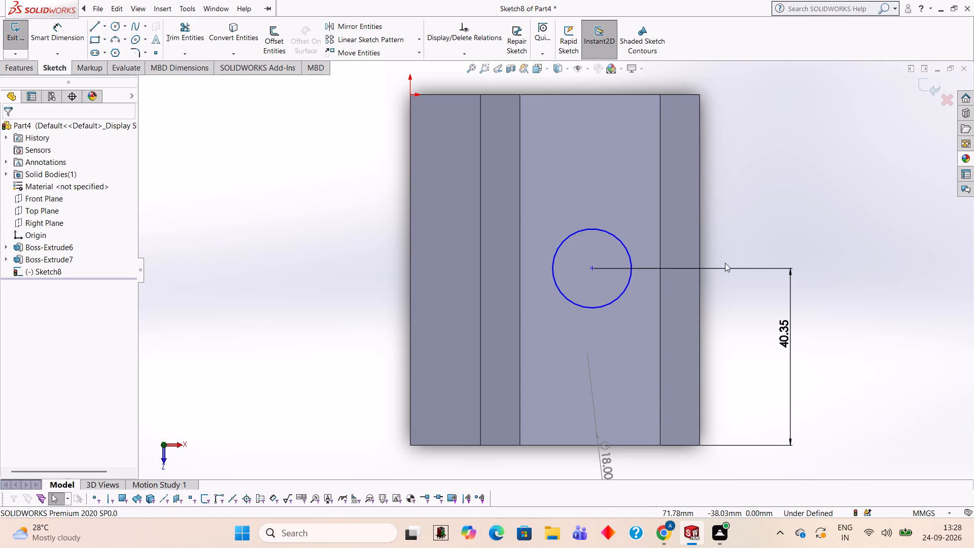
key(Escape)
Undo the circle's distance dimension and the 18 mm circle on the boss's top face.
key(ctrl+z)
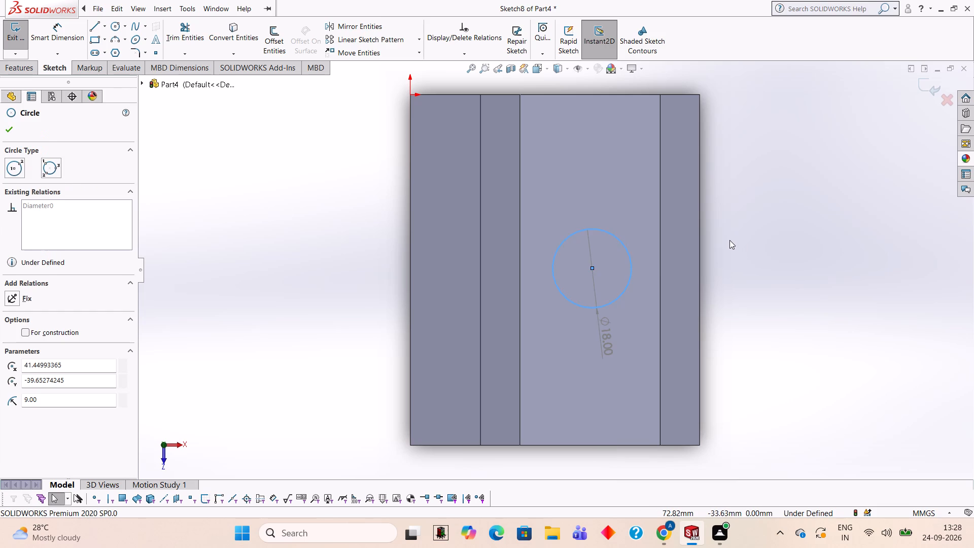
key(ctrl+z)
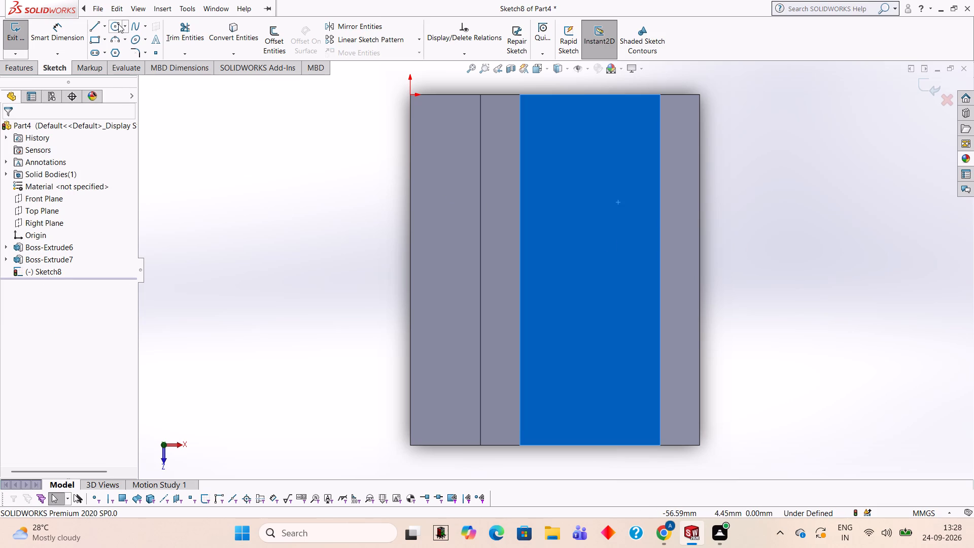
Sketch an 18 mm diameter circle centred on the boss's flat top face, aligned with the midpoints of its edges.
click(118, 24)
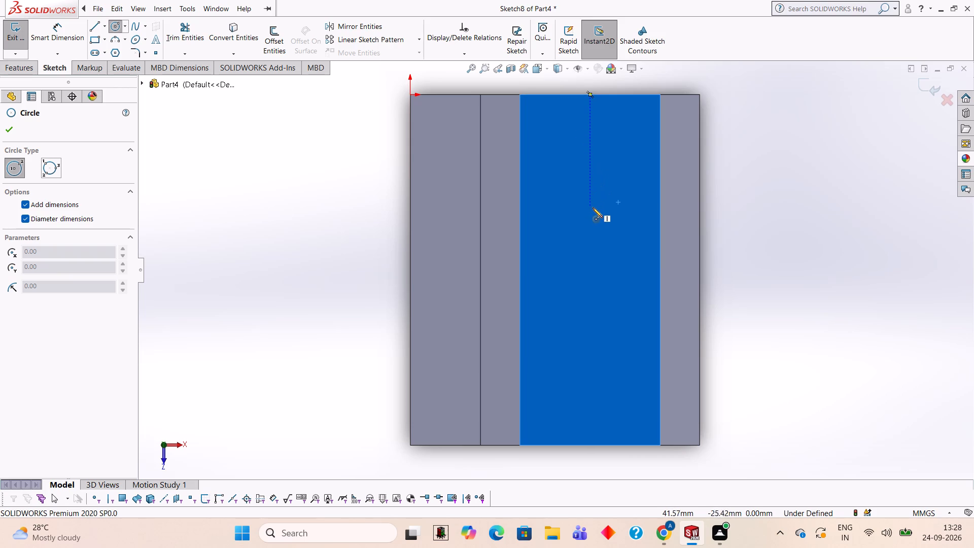
click(590, 268)
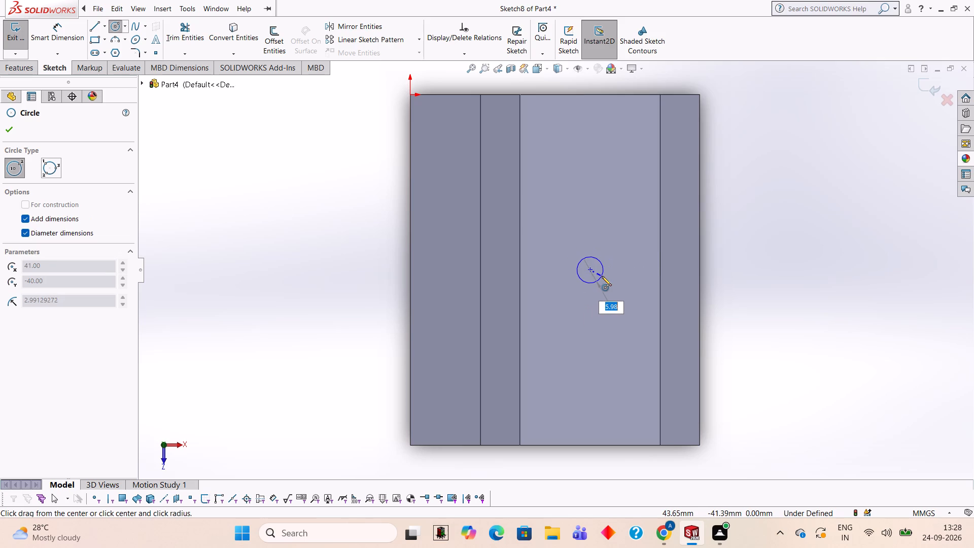
text(18)
key(Return)
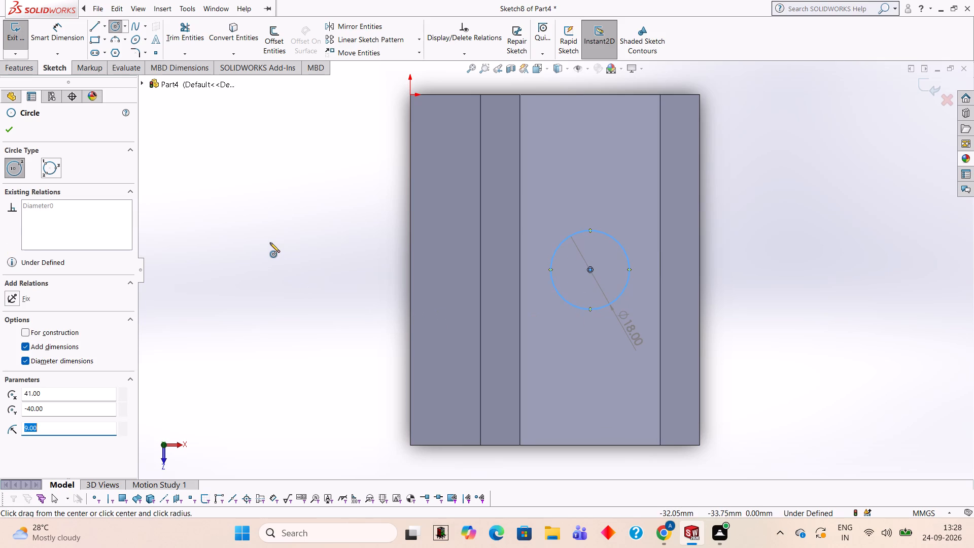
key(Escape)
Cut-extrude the 18 mm circle as a blind hole 80 mm deep into the block.
middle_drag(693, 331, 723, 193)
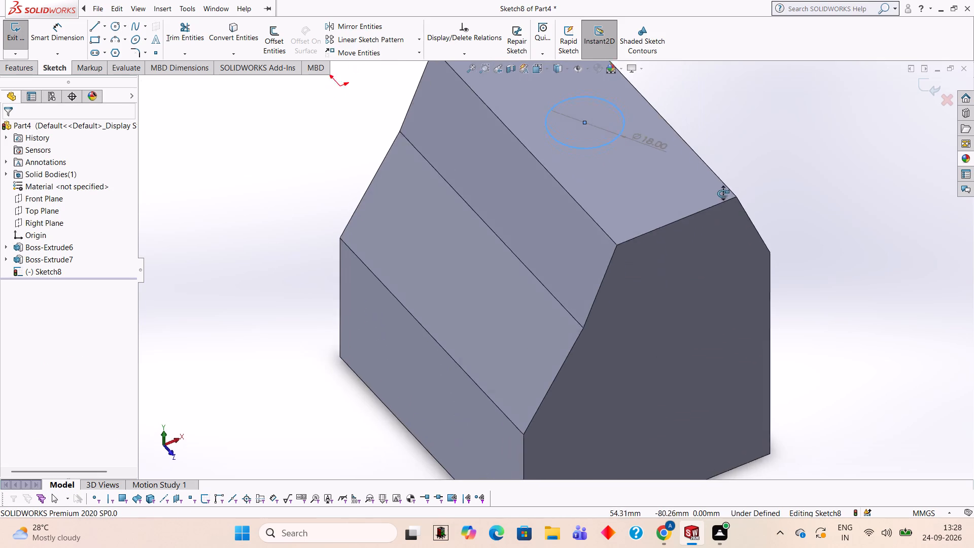
middle_drag(723, 193, 714, 184)
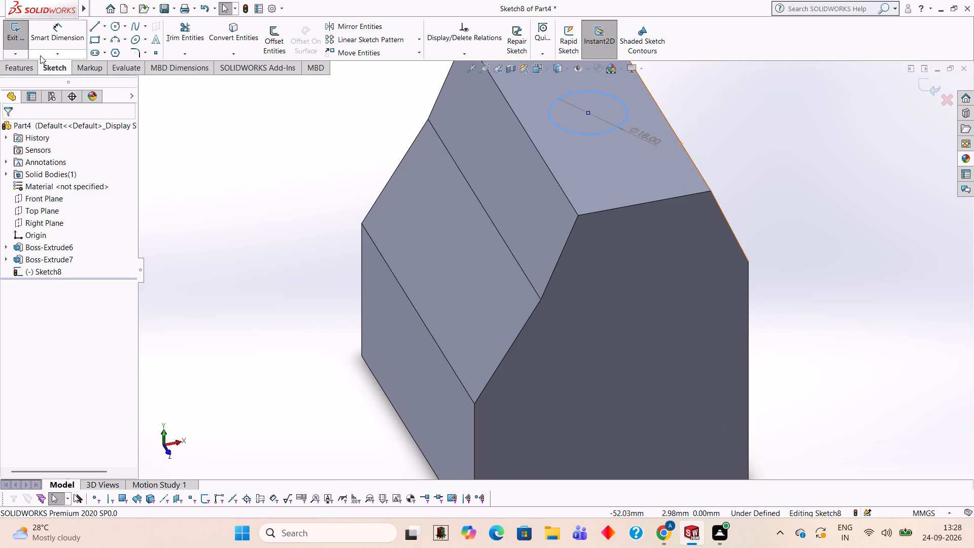
click(27, 65)
click(165, 47)
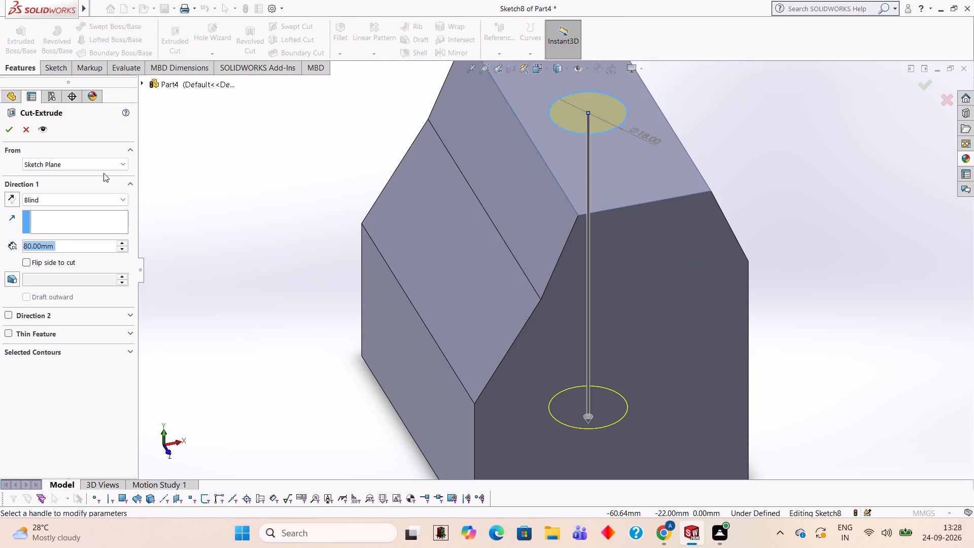
click(10, 133)
click(256, 207)
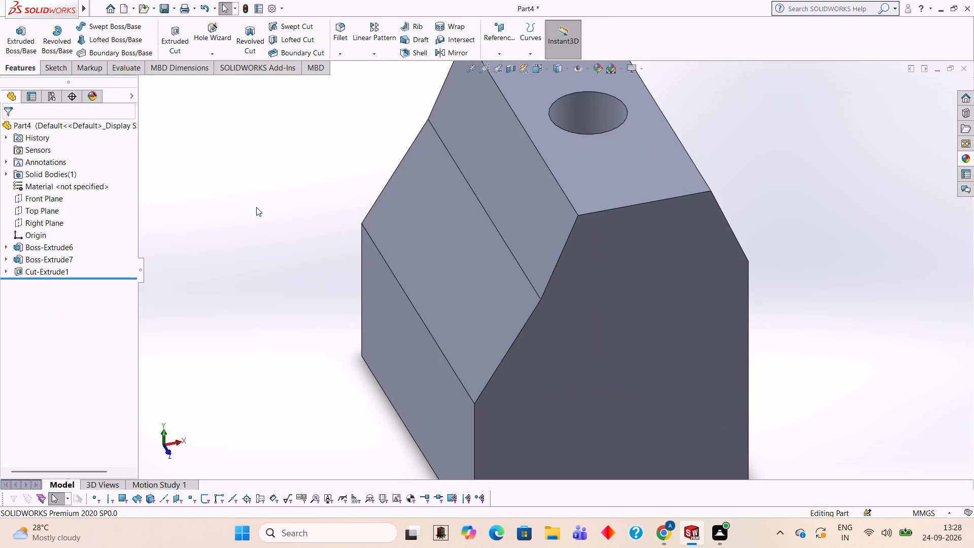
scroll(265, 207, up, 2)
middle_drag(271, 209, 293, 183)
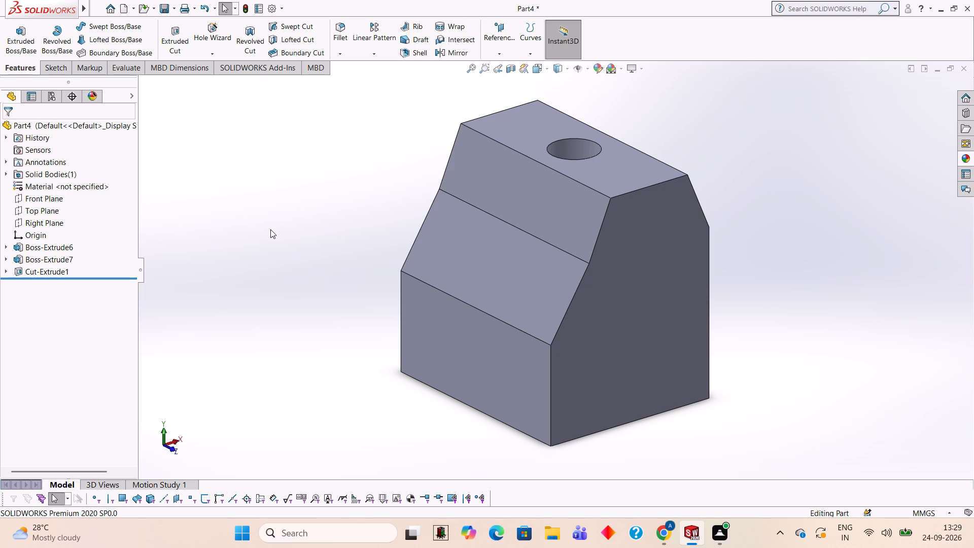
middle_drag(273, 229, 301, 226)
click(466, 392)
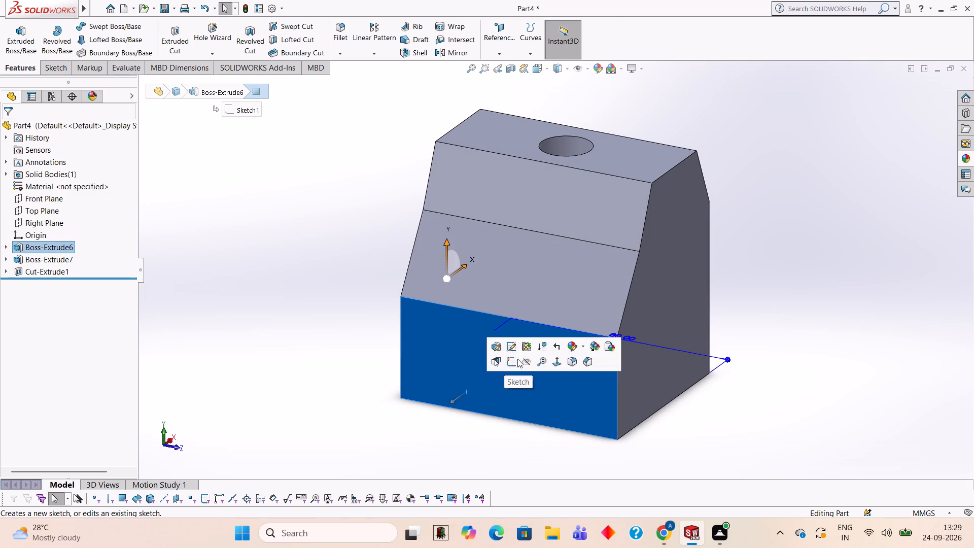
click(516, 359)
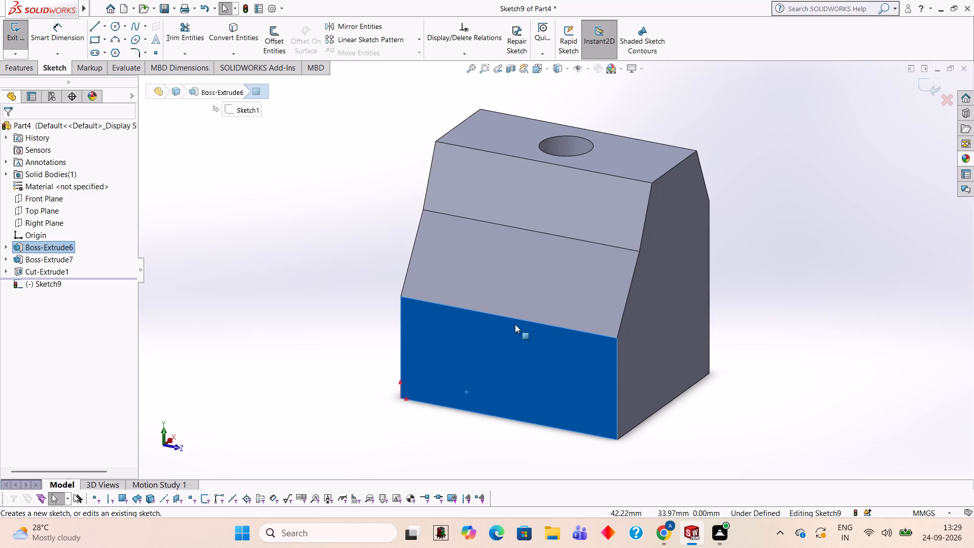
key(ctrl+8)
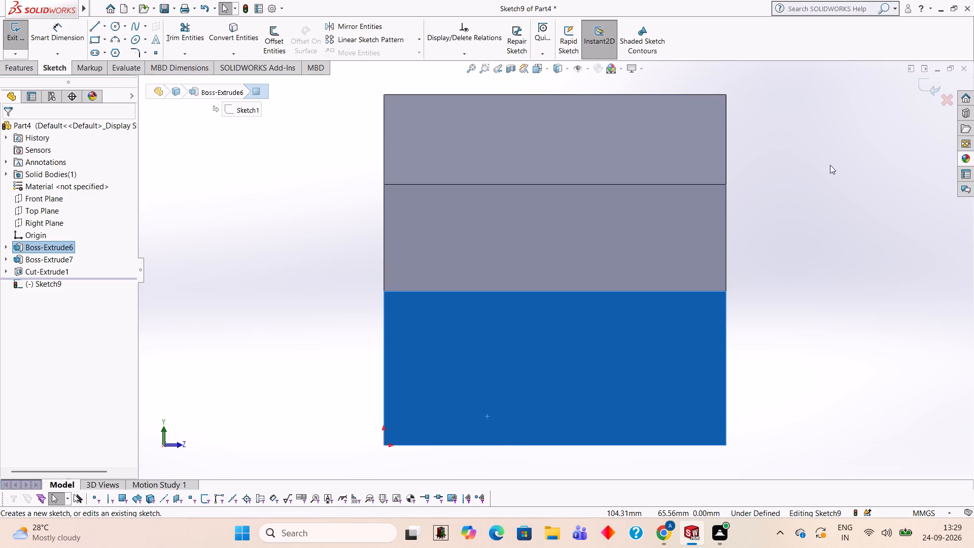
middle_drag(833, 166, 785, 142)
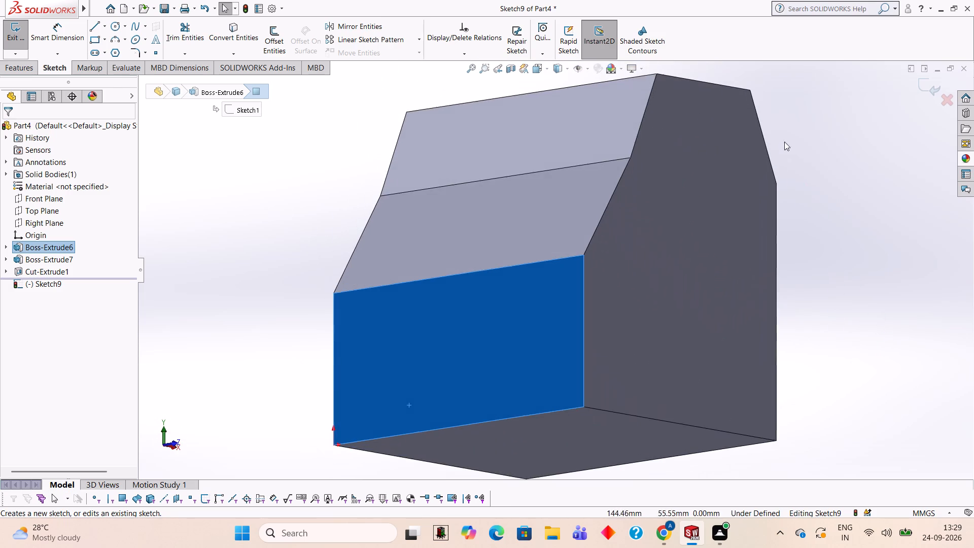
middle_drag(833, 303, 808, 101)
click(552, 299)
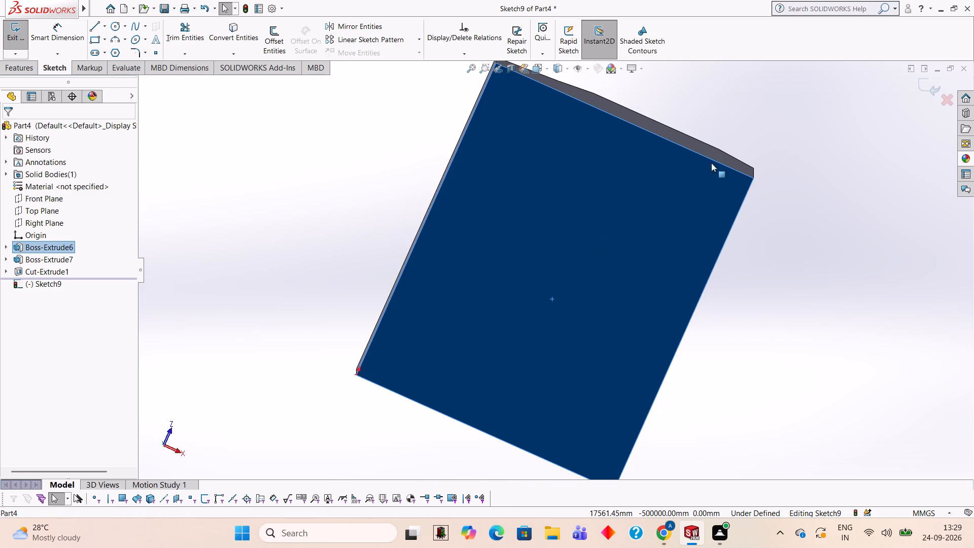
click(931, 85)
On the block's bottom face, sketch a 15 mm line along the side edge from its corner, continuing with an 84 mm perpendicular line outward.
click(489, 331)
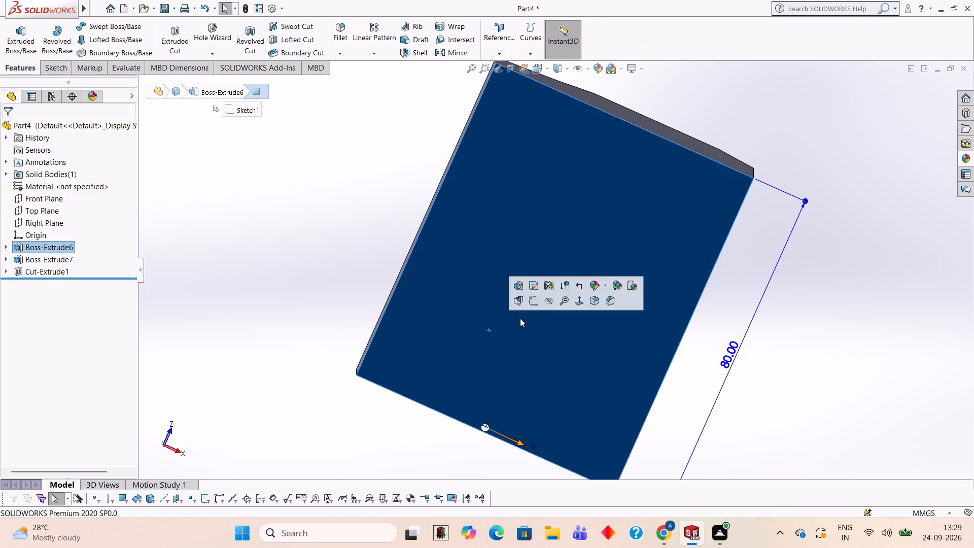
click(534, 304)
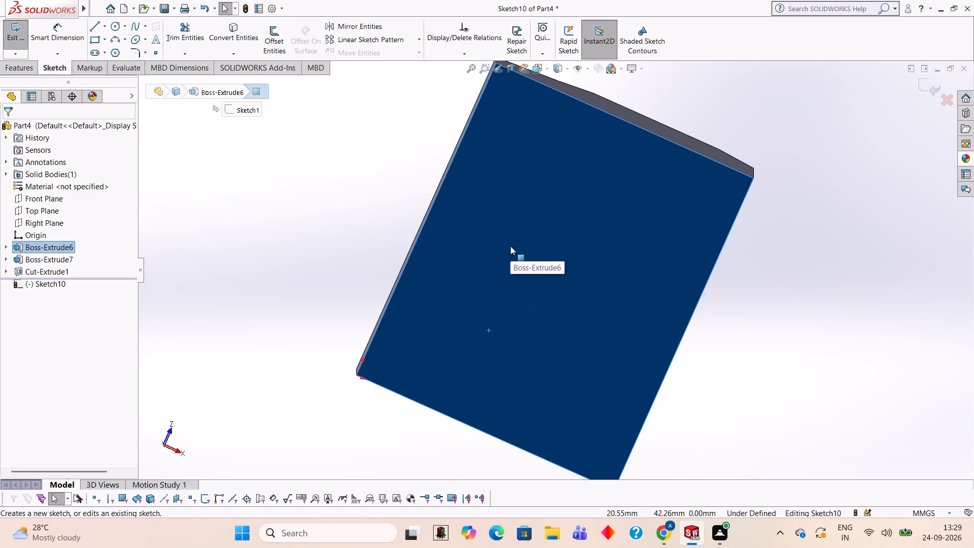
key(ctrl+8)
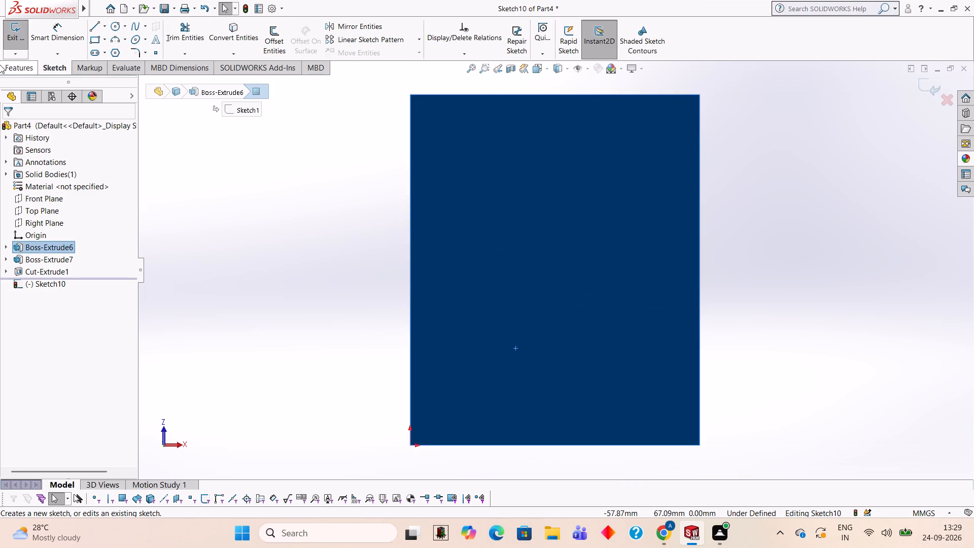
click(99, 24)
click(411, 96)
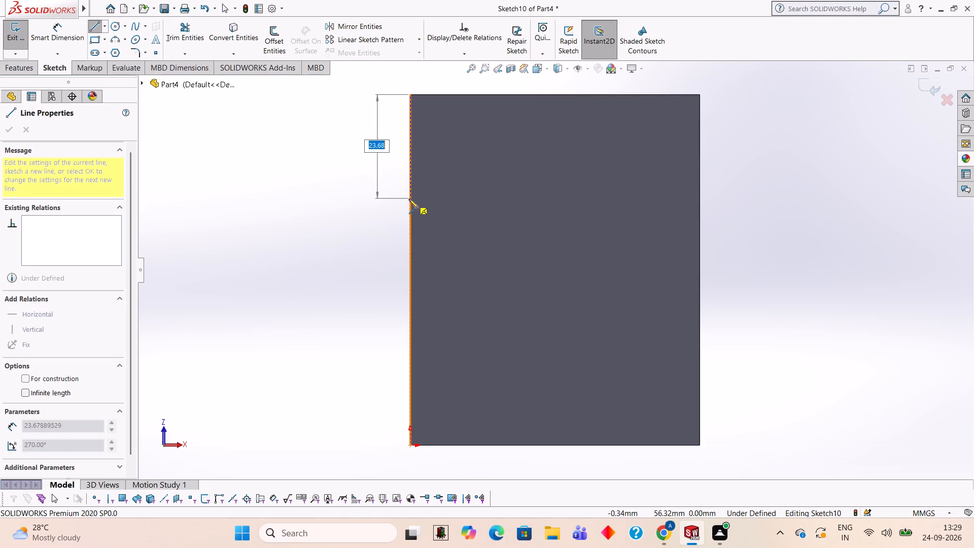
text(15)
key(Return)
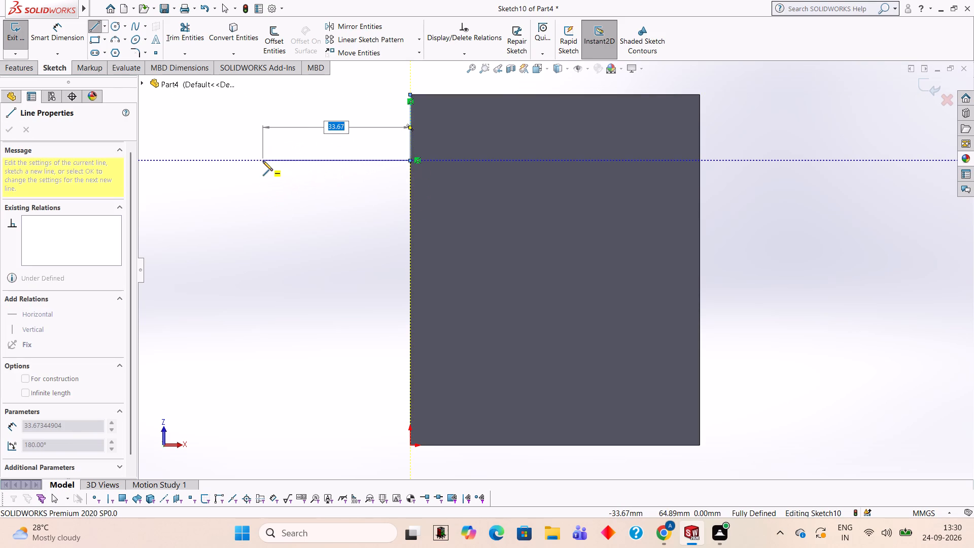
text(84)
key(Return)
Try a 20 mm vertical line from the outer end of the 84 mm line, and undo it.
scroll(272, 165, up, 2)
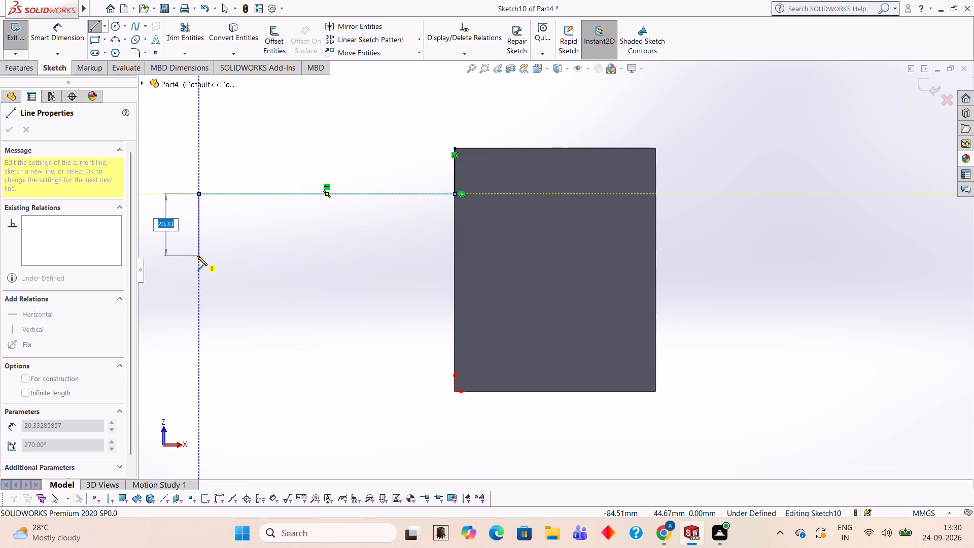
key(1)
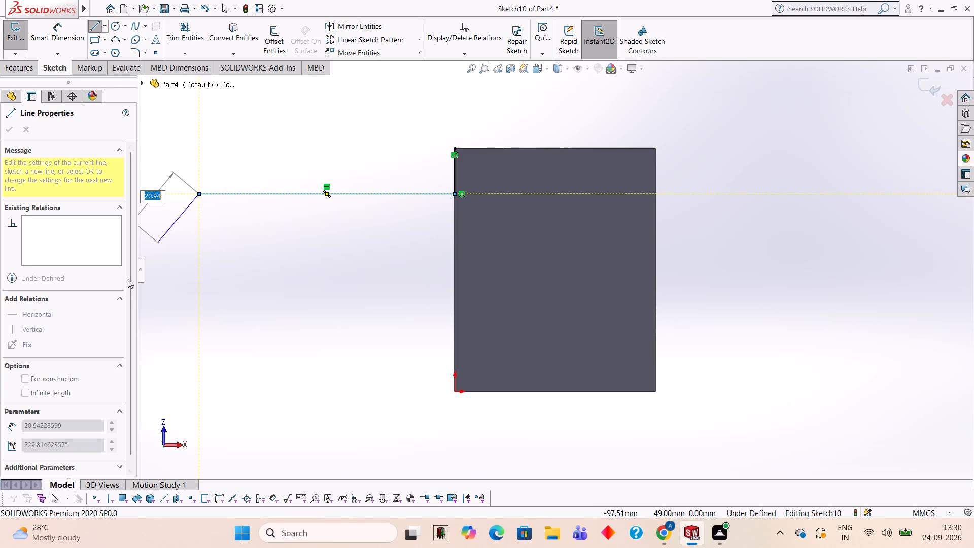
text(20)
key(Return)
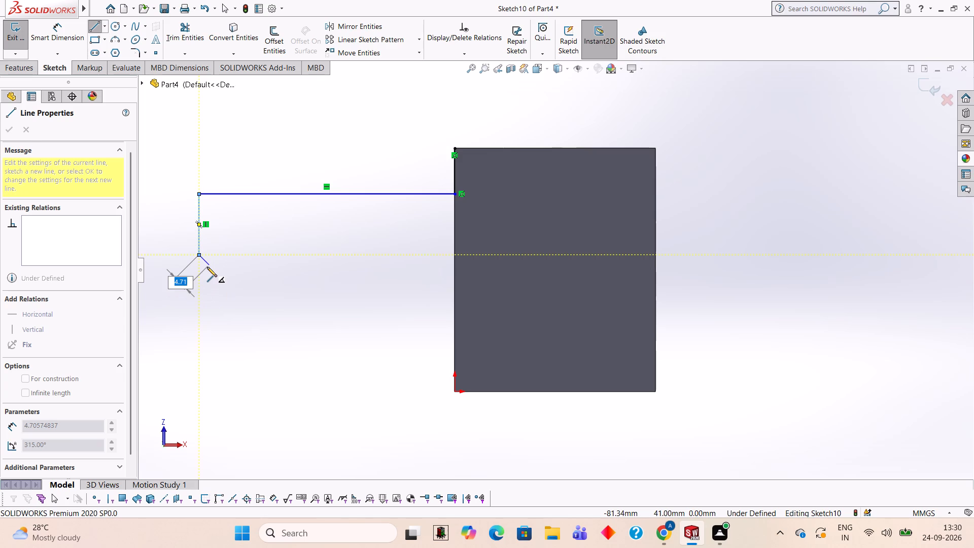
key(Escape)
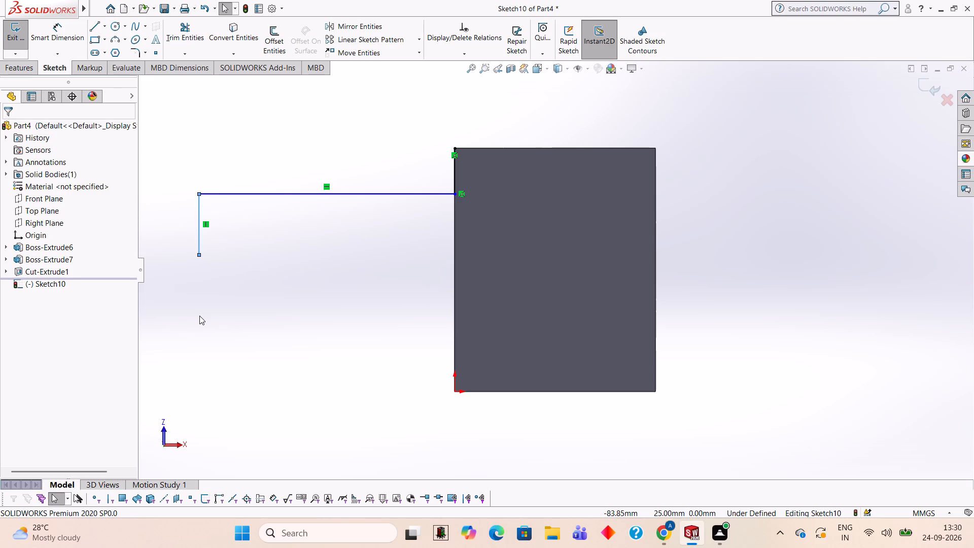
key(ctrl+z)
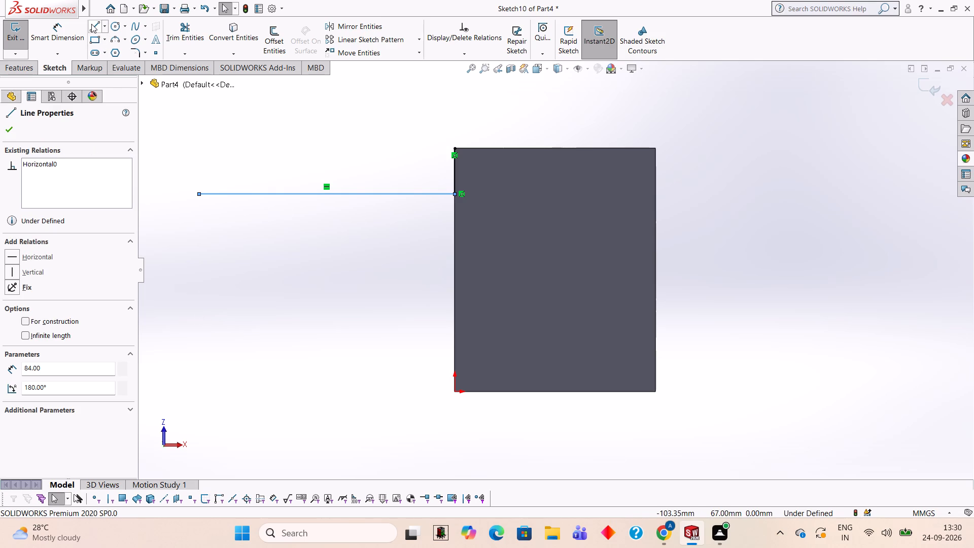
Sketch an 84 mm horizontal line outward from the midpoint of the bottom face's side edge, parallel to the first 84 mm line.
click(91, 24)
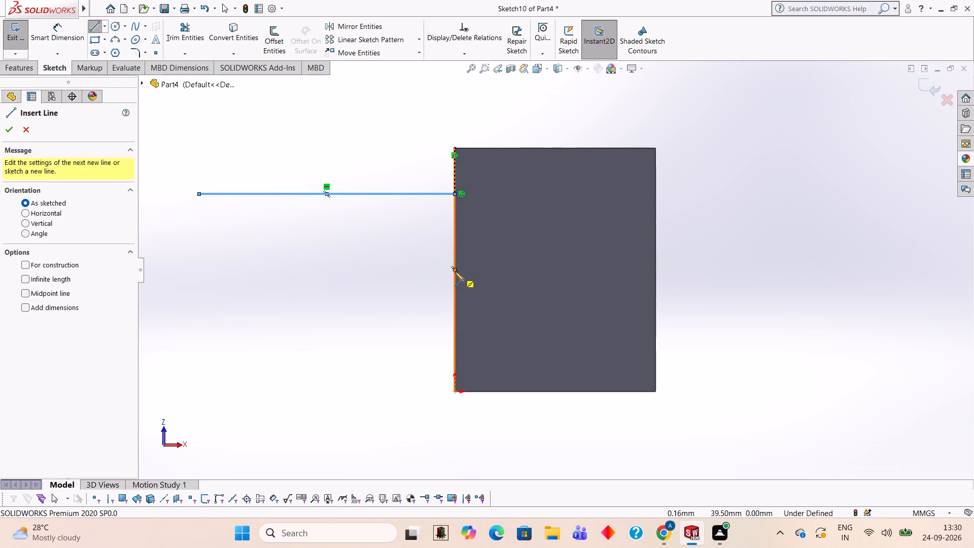
click(454, 271)
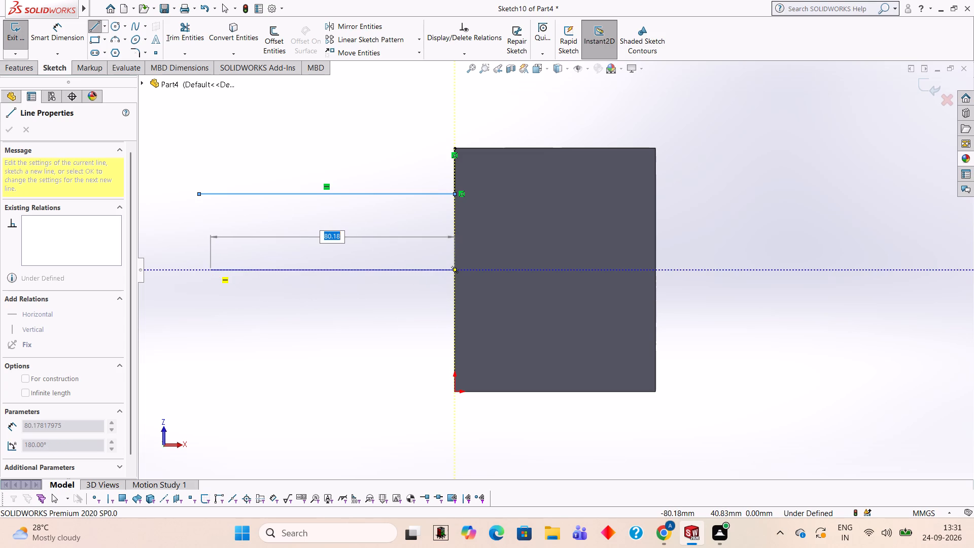
key(4)
key(BackSpace)
text(84)
key(Return)
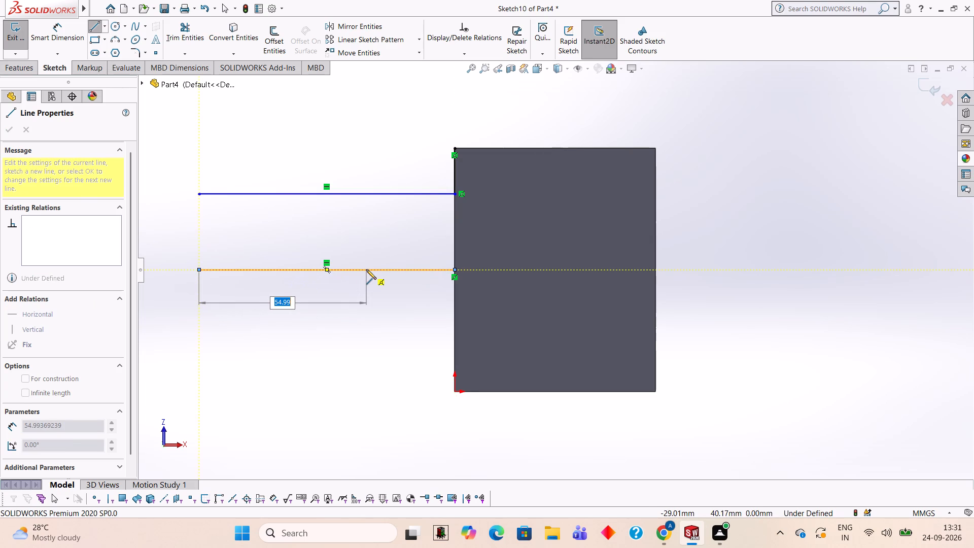
Lay a 45 mm line back from the middle line's outer end and centre a 20 mm diameter circle on its inner end.
text(45)
key(Return)
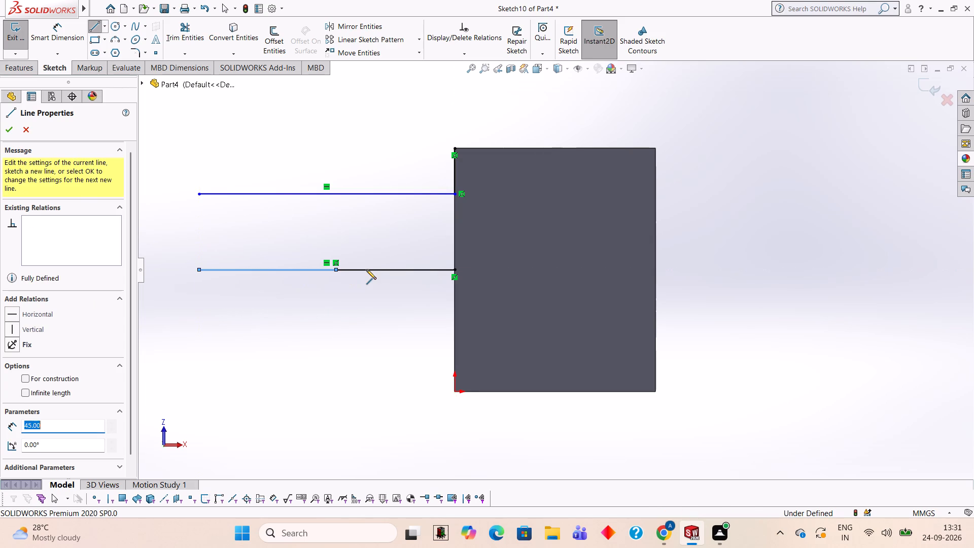
key(Escape)
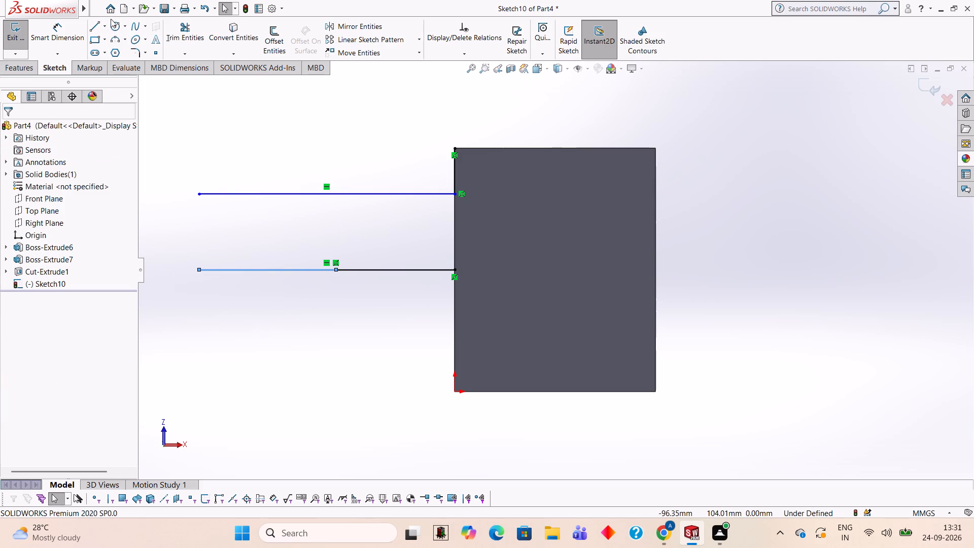
click(113, 26)
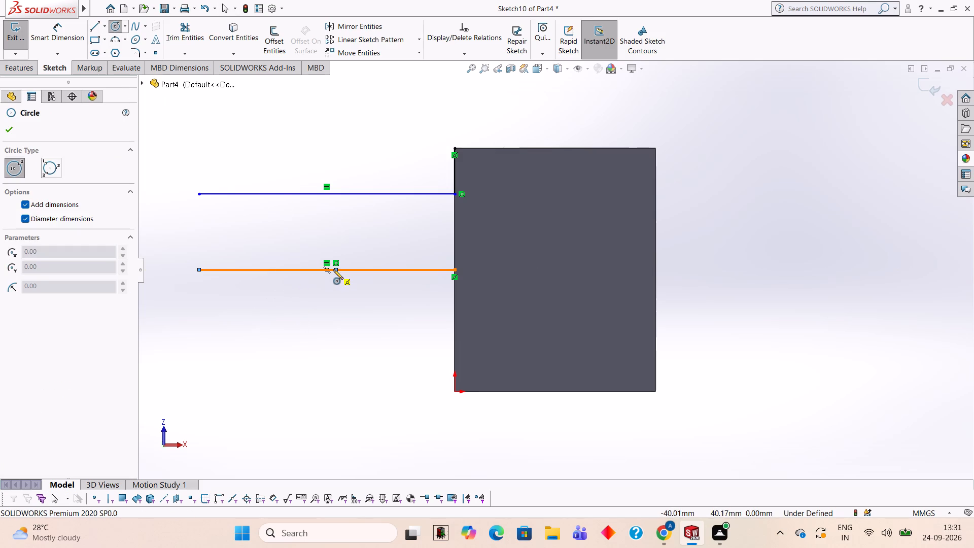
click(335, 269)
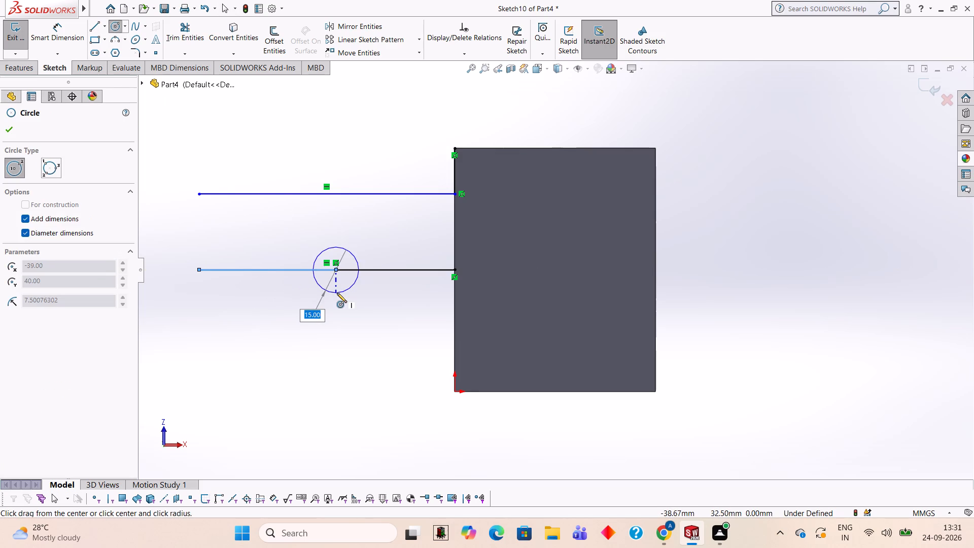
text(20)
key(Return)
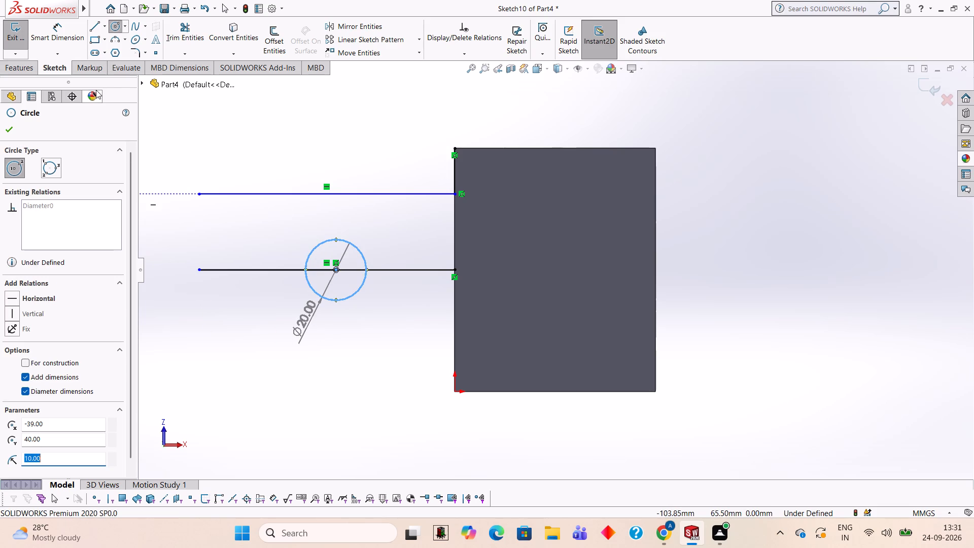
Draw two 45 mm horizontal lines outward from the 20 mm circle's opposite tangent points, ending level with the arm's outer end.
click(92, 29)
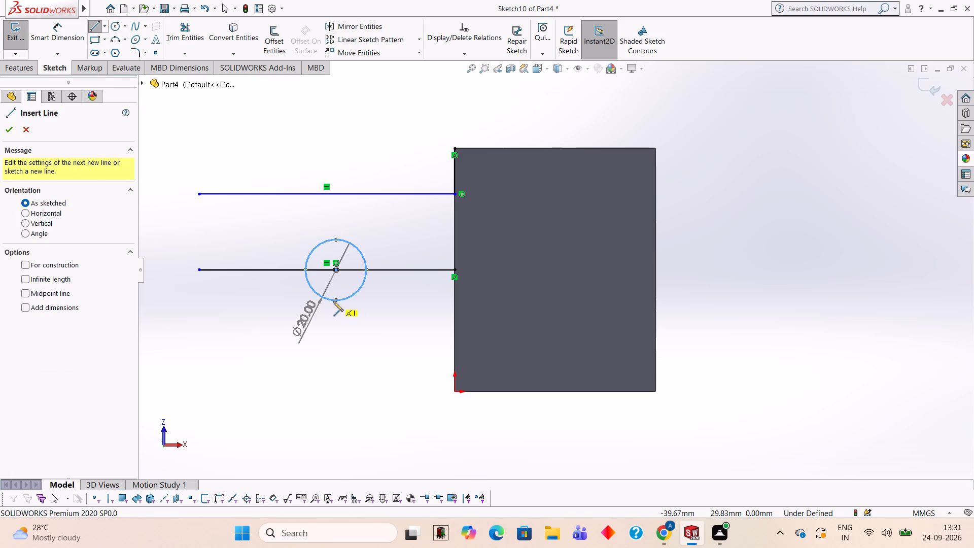
click(336, 299)
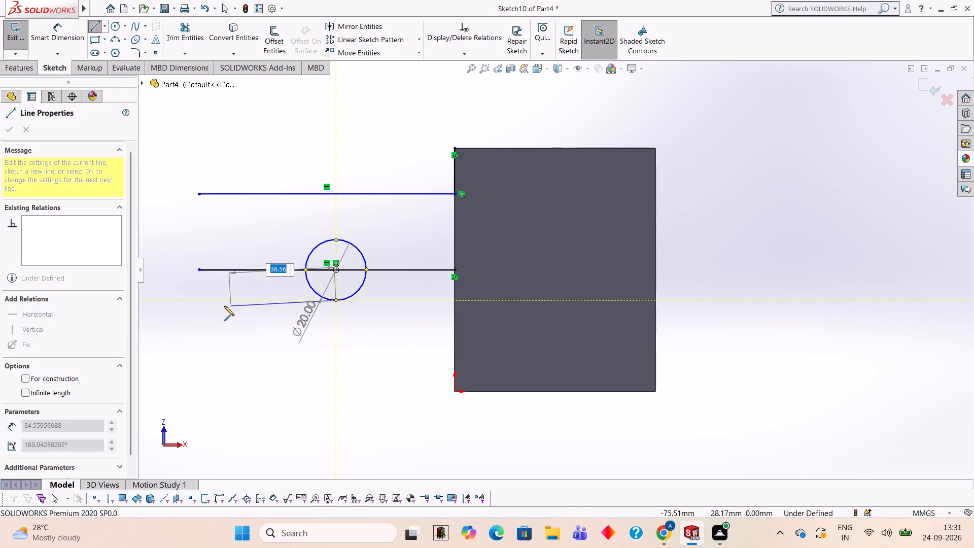
click(196, 300)
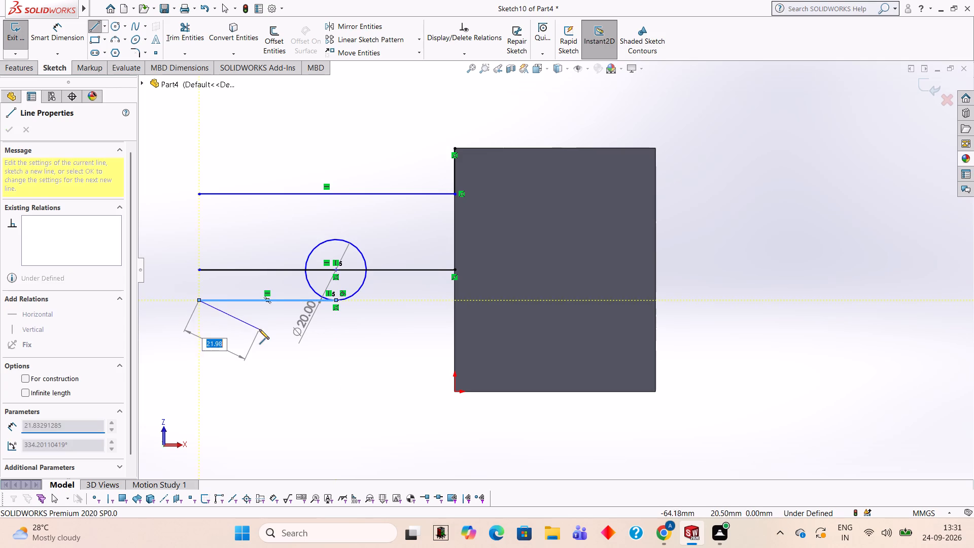
key(Escape)
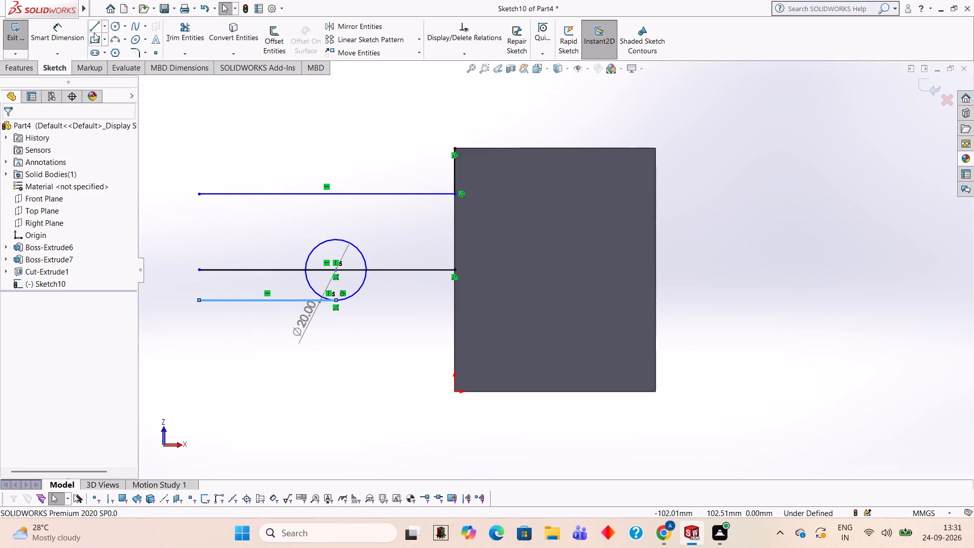
click(94, 32)
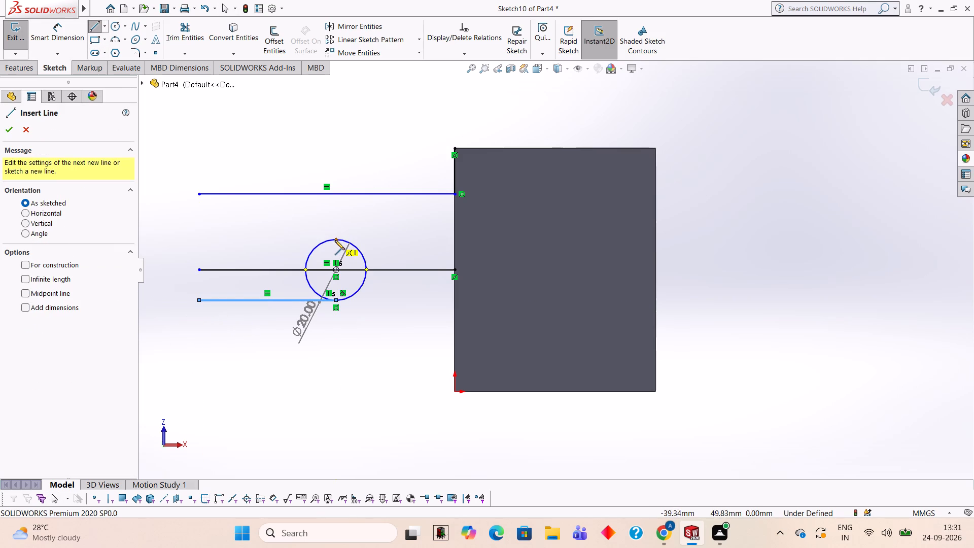
click(335, 239)
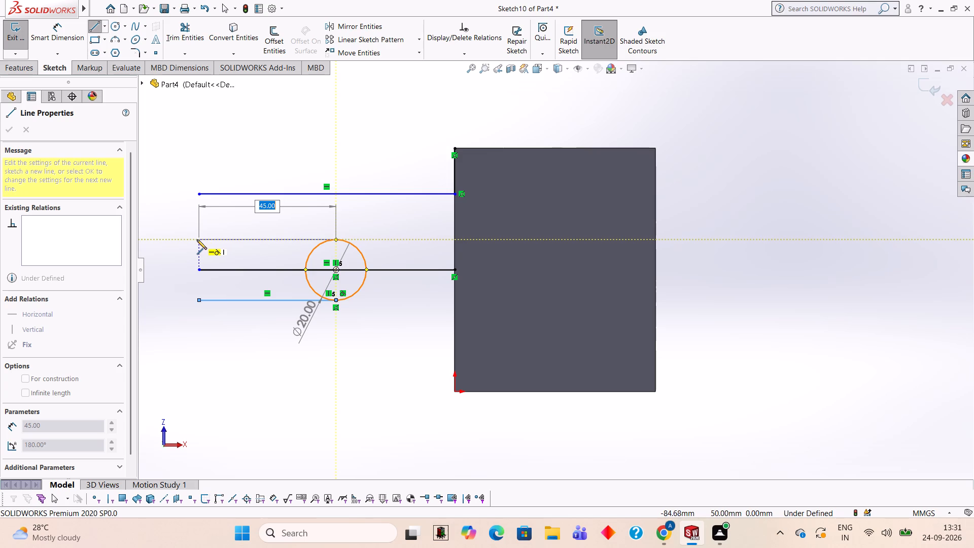
click(197, 239)
key(Escape)
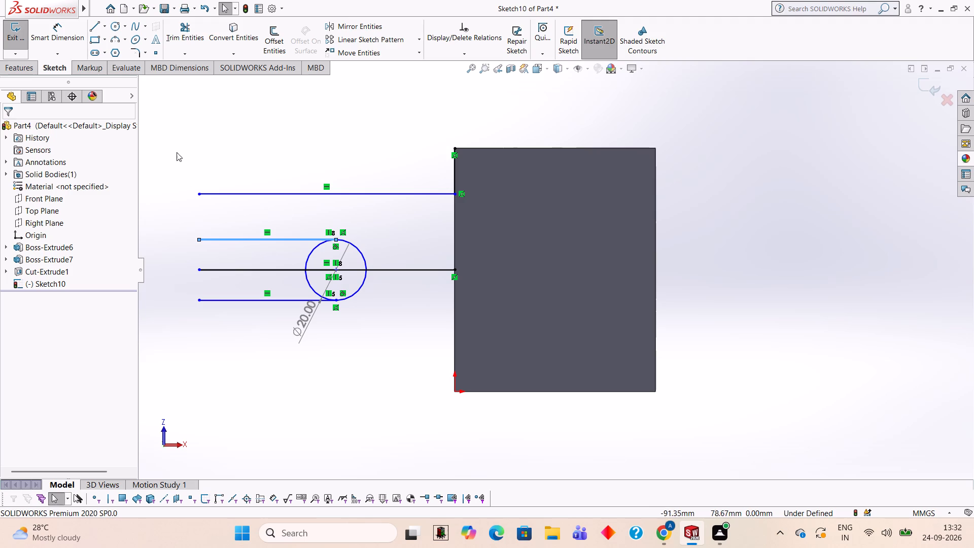
From the origin corner, draw a 15 mm line along the side edge, an 84 mm line outward, and a 15 mm vertical to the nearer slot line.
click(95, 26)
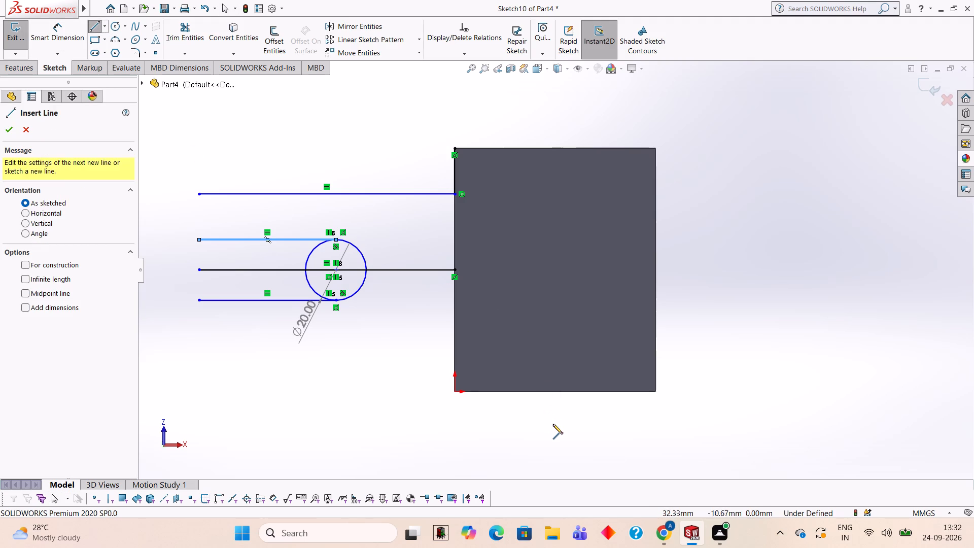
click(454, 391)
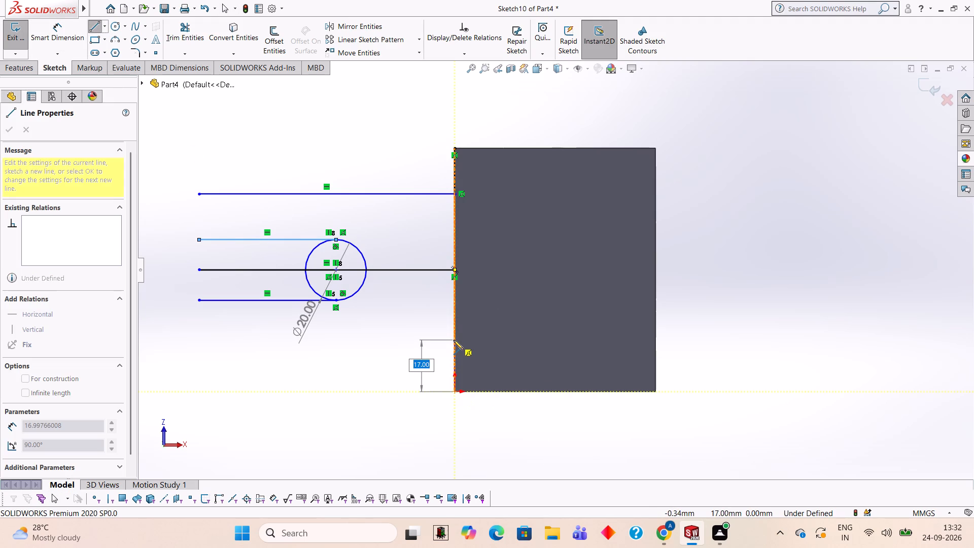
text(15)
key(Return)
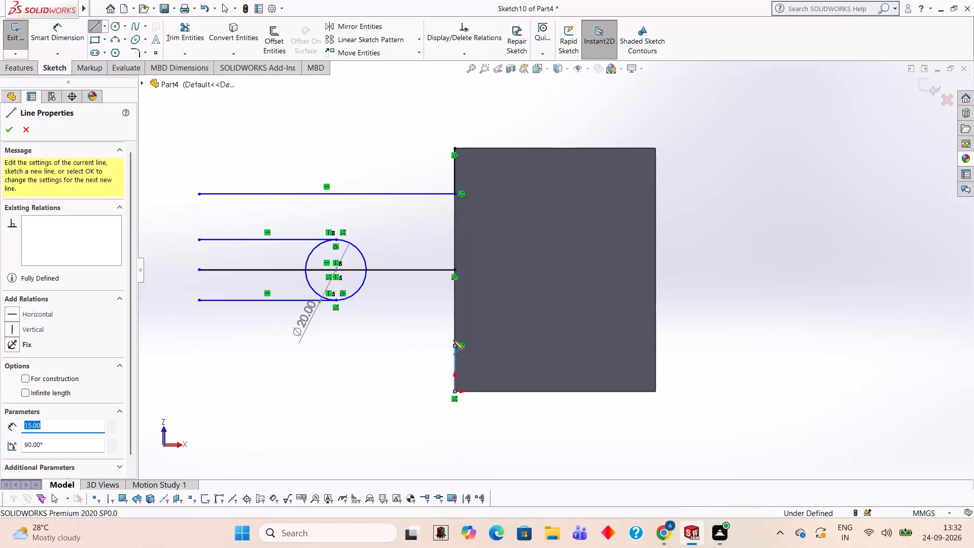
click(197, 347)
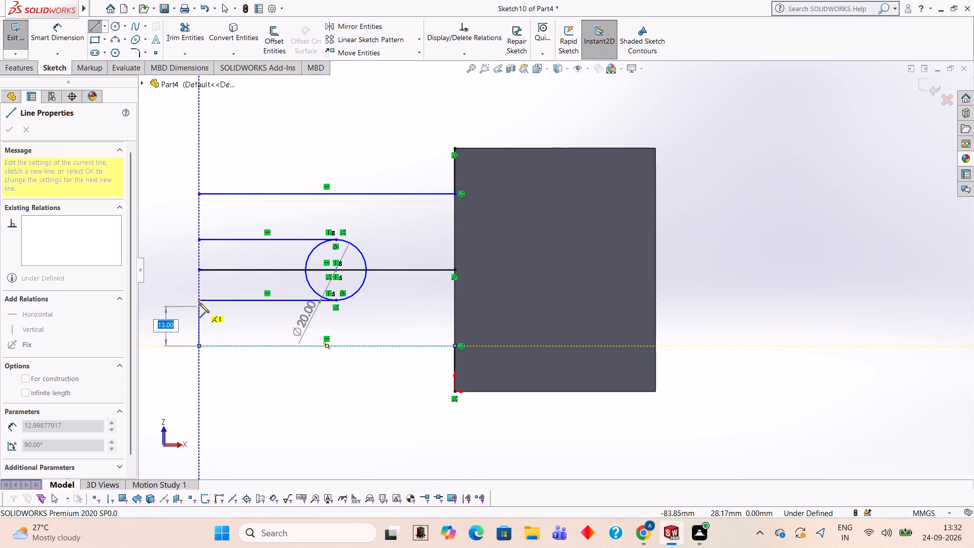
click(199, 300)
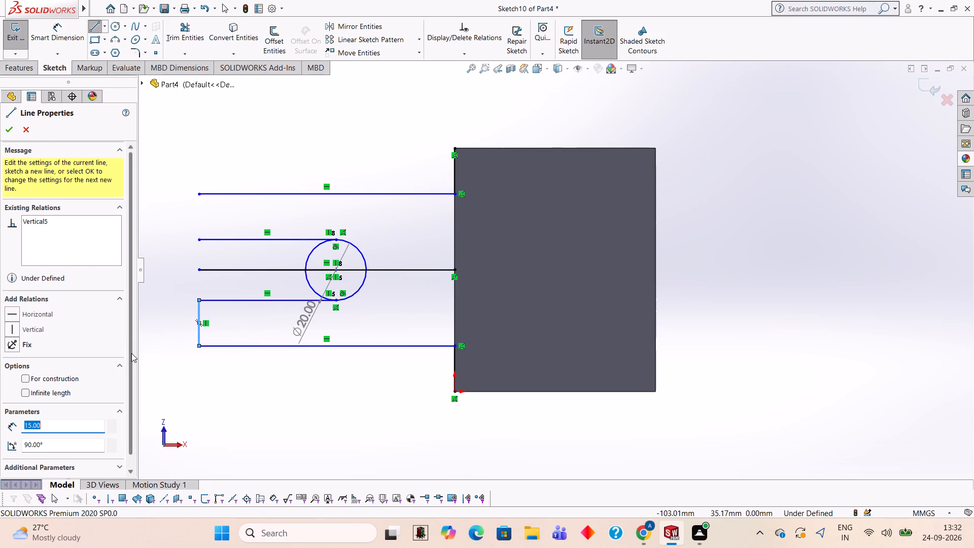
key(Escape)
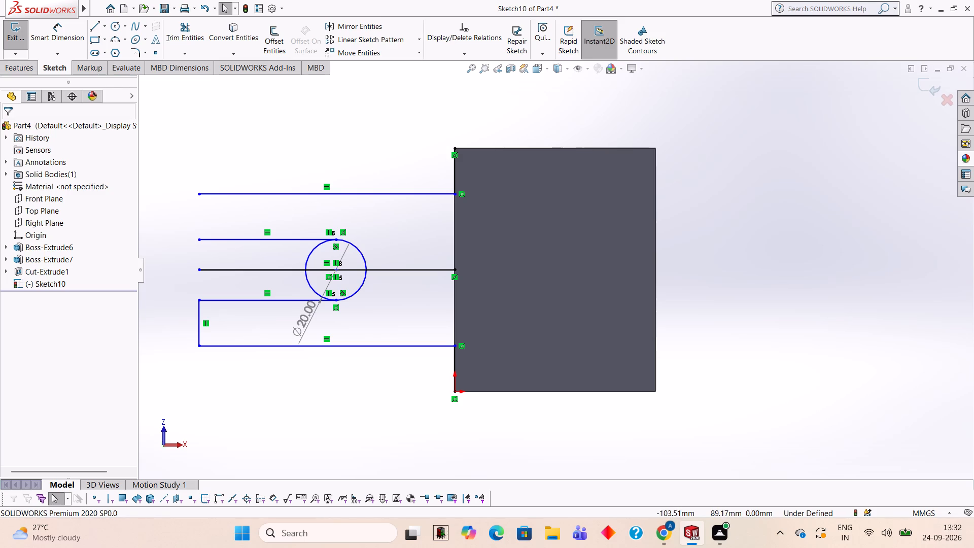
Close the other prong's outer end with a 15 mm vertical line between the first 84 mm line and its slot line.
click(91, 30)
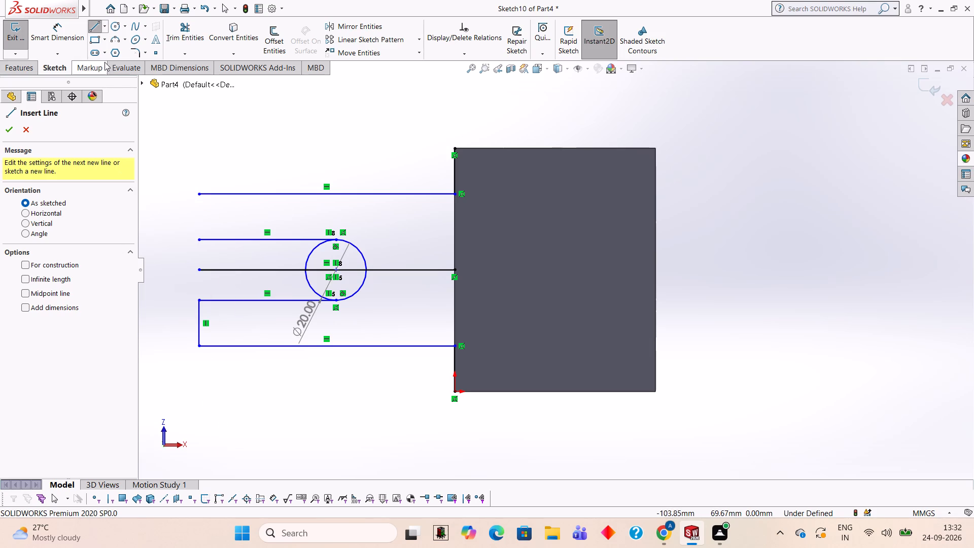
click(198, 193)
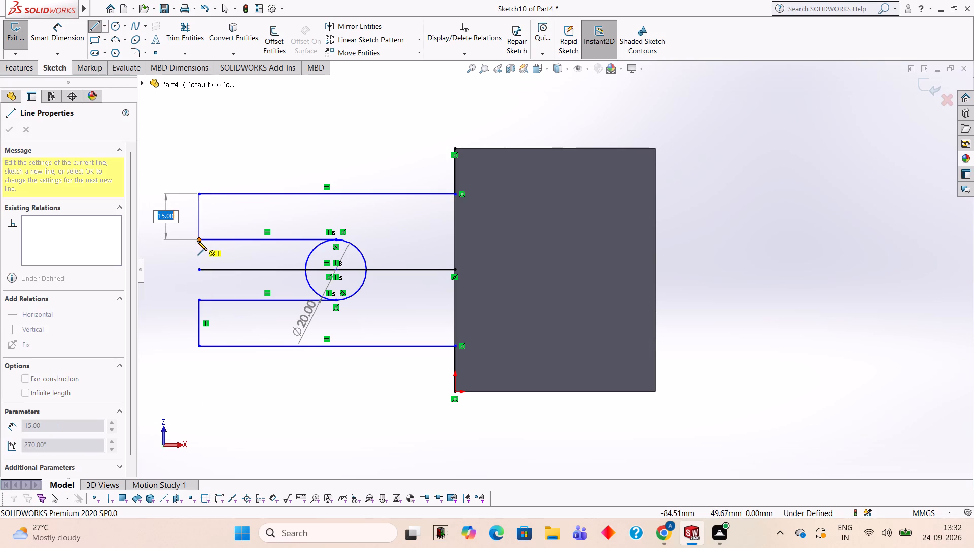
click(198, 241)
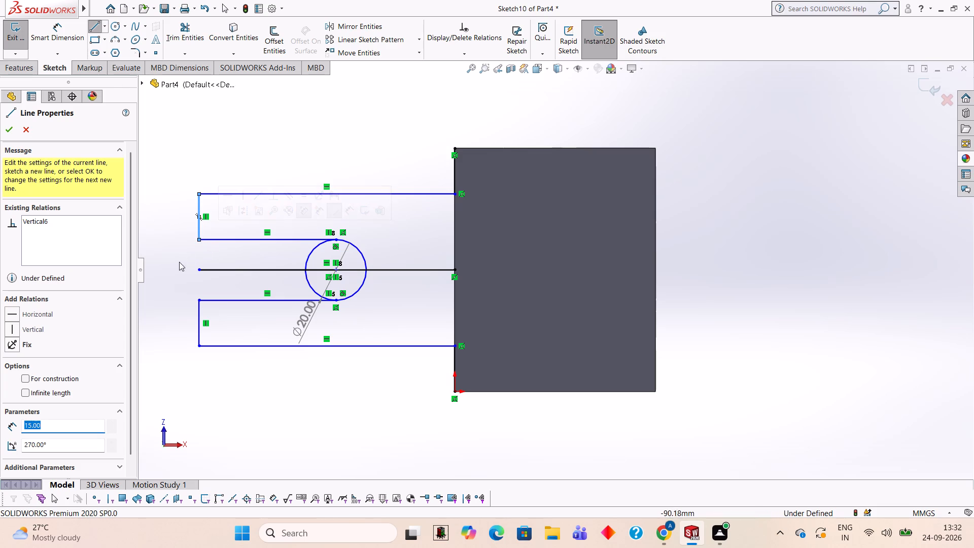
Trim away the middle lines, the outer half of the circle, and both 15 mm lines along the block's side edge.
click(183, 40)
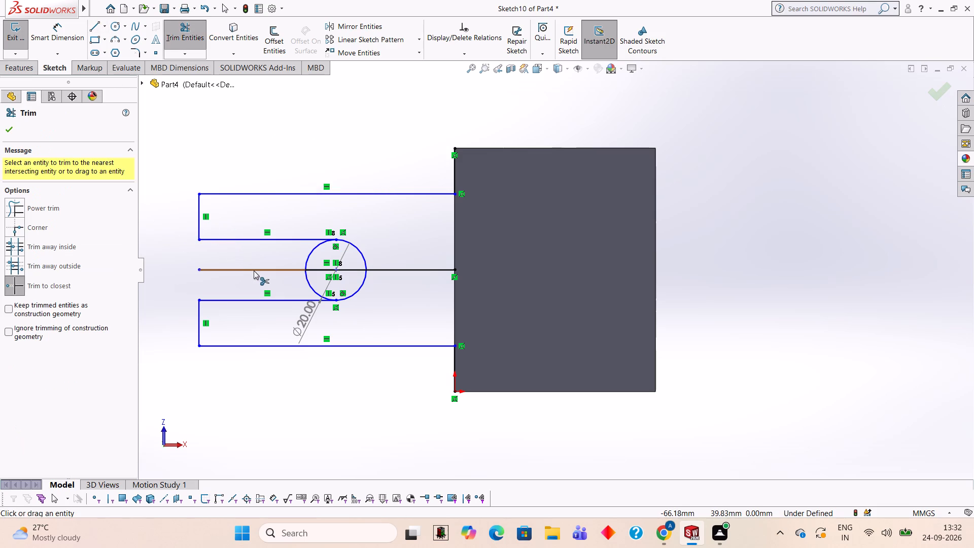
click(254, 270)
click(312, 253)
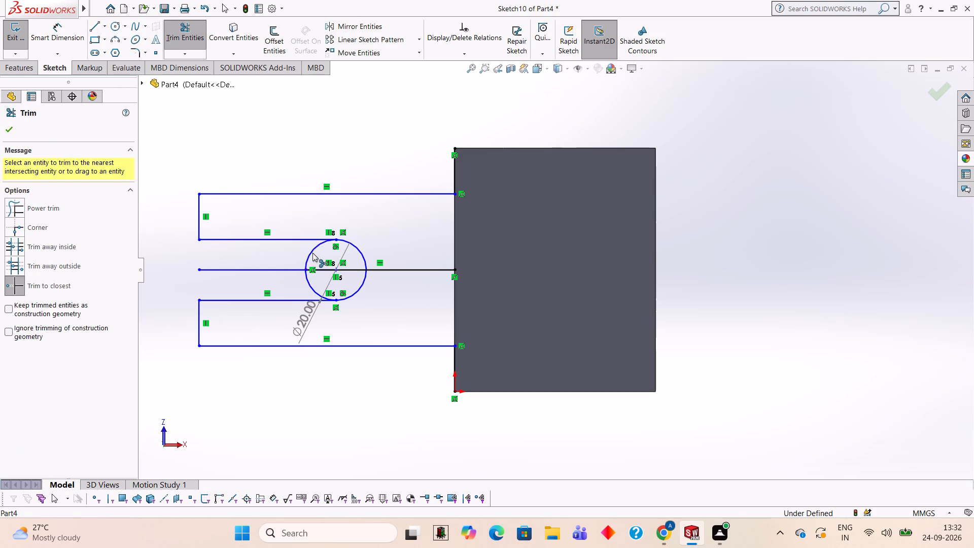
click(288, 268)
click(306, 278)
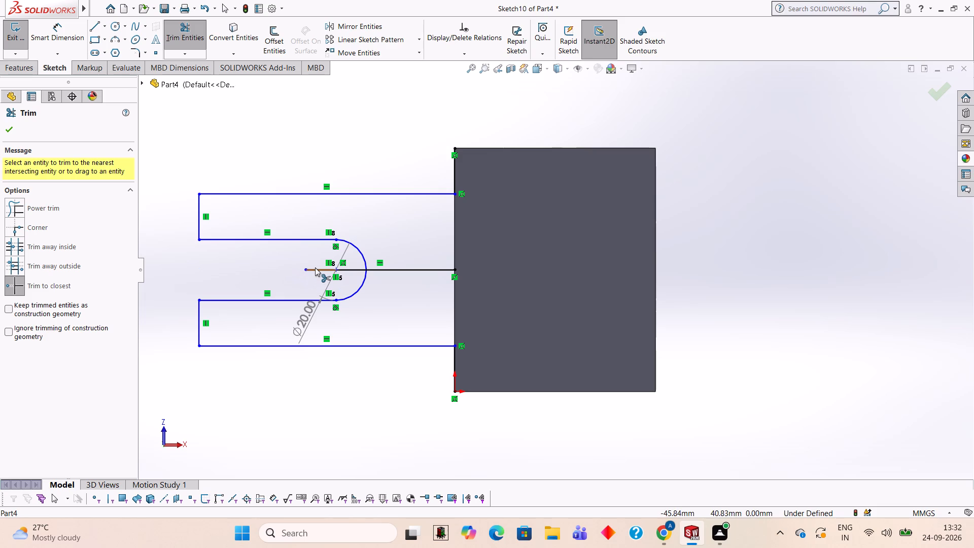
click(315, 267)
click(316, 267)
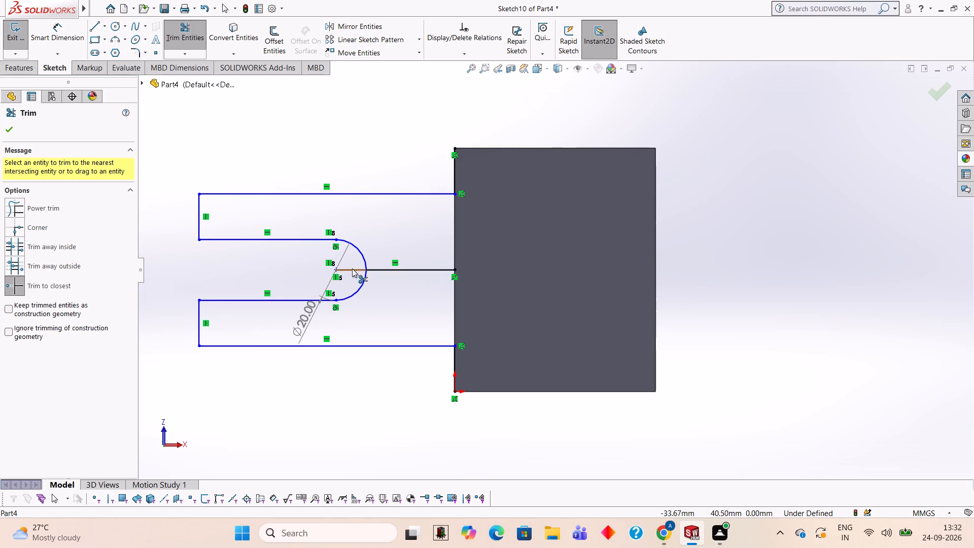
click(352, 268)
click(396, 270)
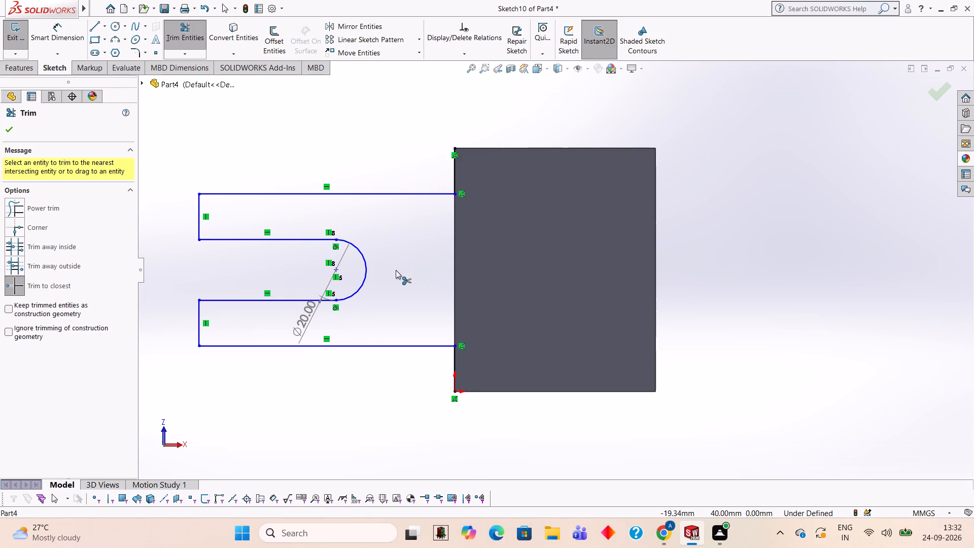
click(456, 179)
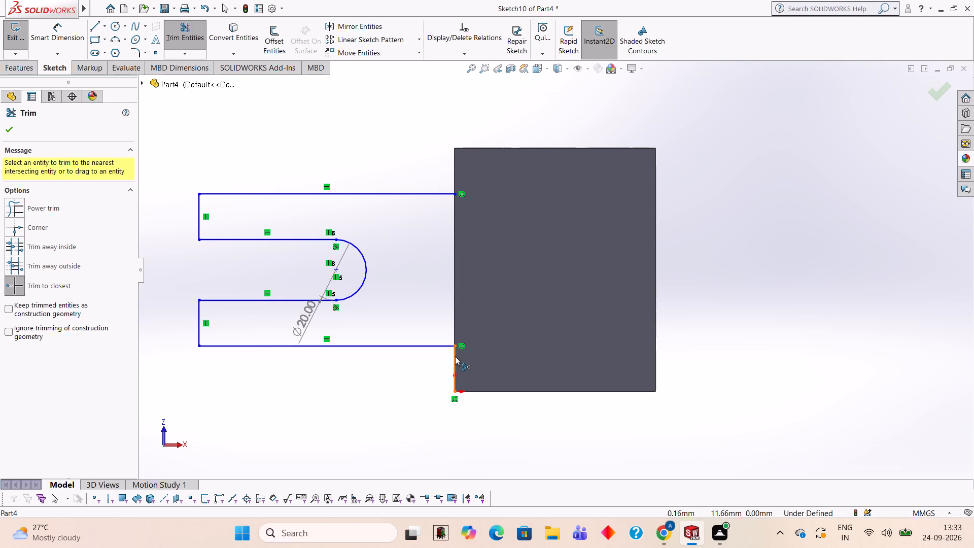
click(455, 356)
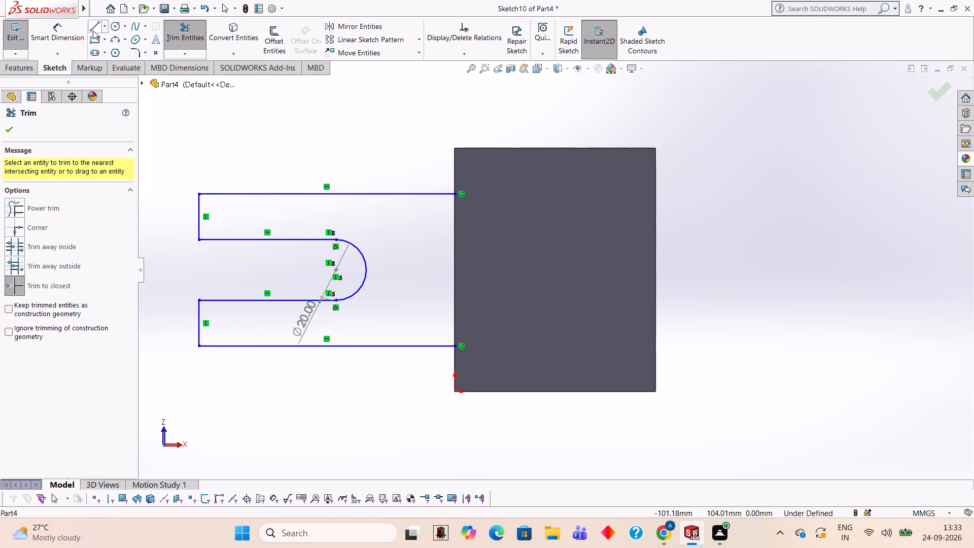
Close the arm profile with a 50 mm vertical line on the block's side edge, joining the inner ends of the 84 mm lines.
click(92, 28)
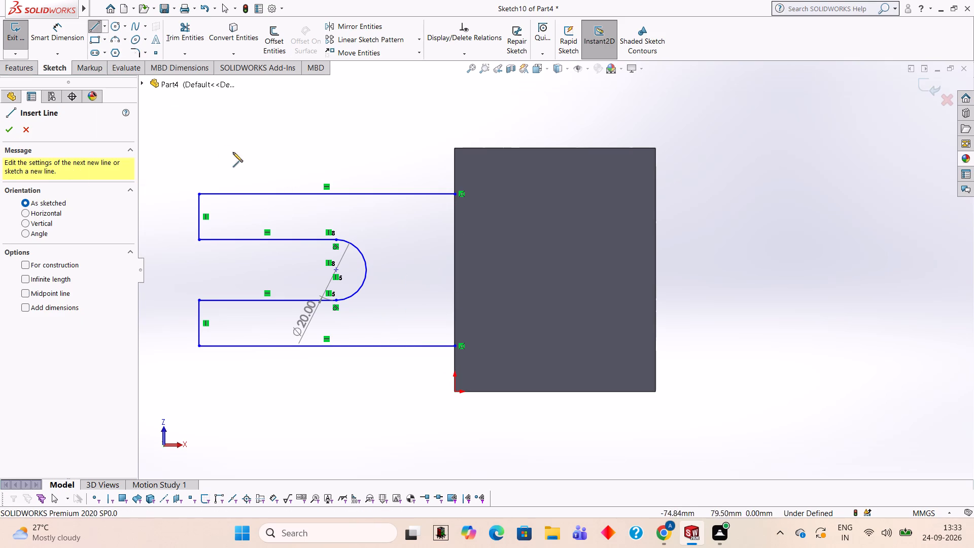
click(455, 193)
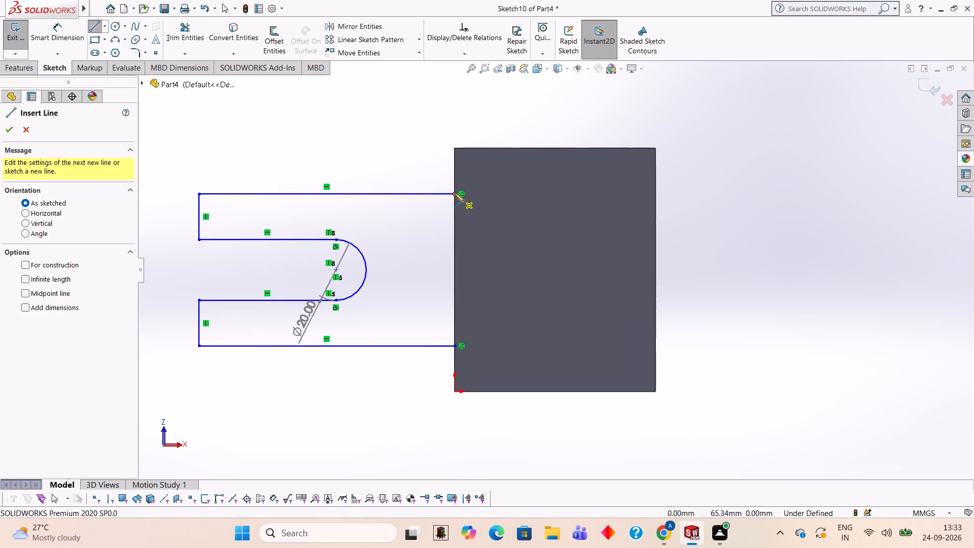
click(456, 348)
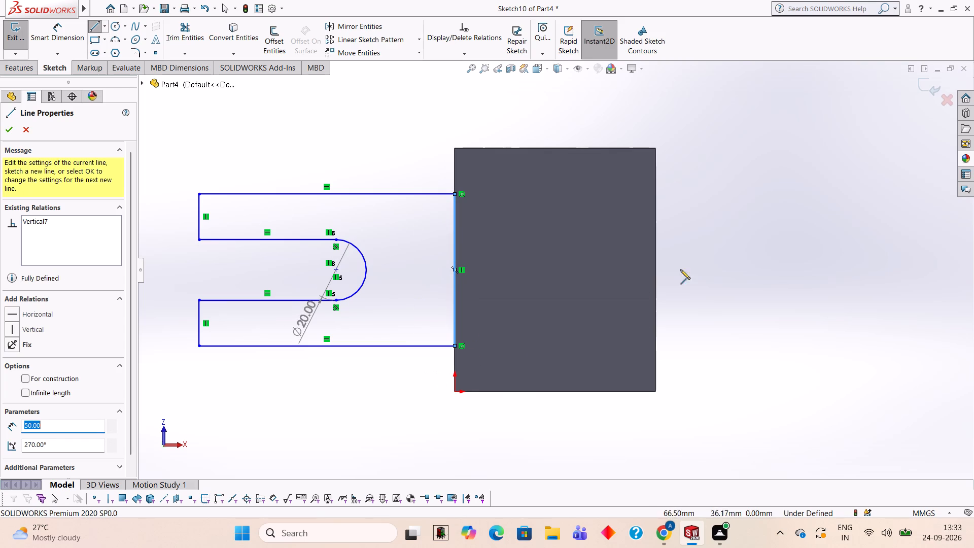
Start a blind boss extrusion of the slotted arm profile, reversed to run upward beside the block, with a depth of 40 mm.
middle_drag(757, 227, 790, 392)
middle_drag(780, 304, 758, 386)
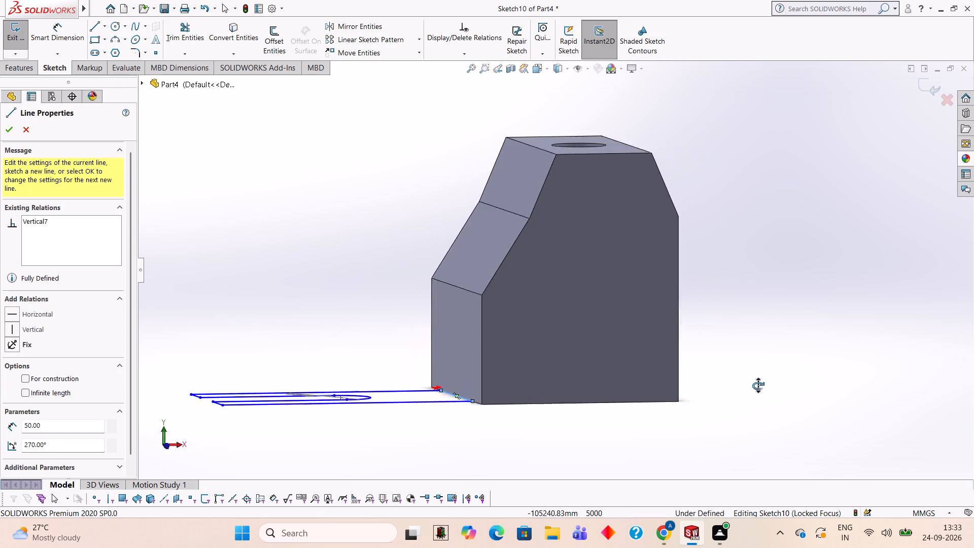
middle_drag(758, 386, 757, 405)
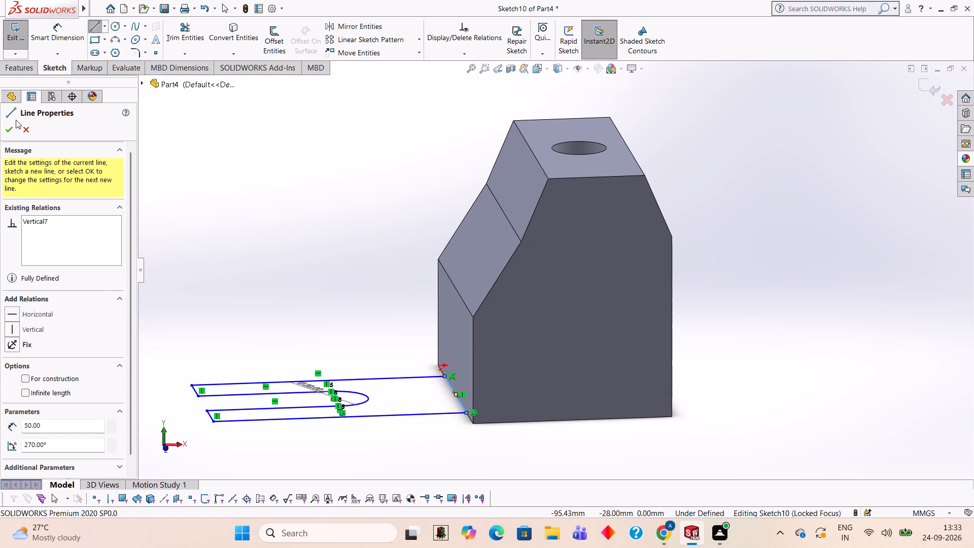
click(30, 67)
click(28, 44)
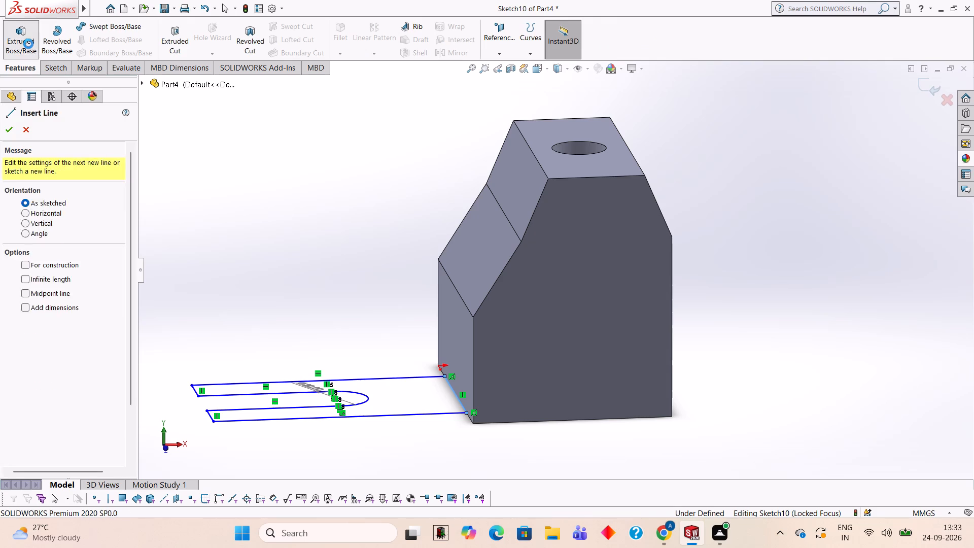
click(14, 195)
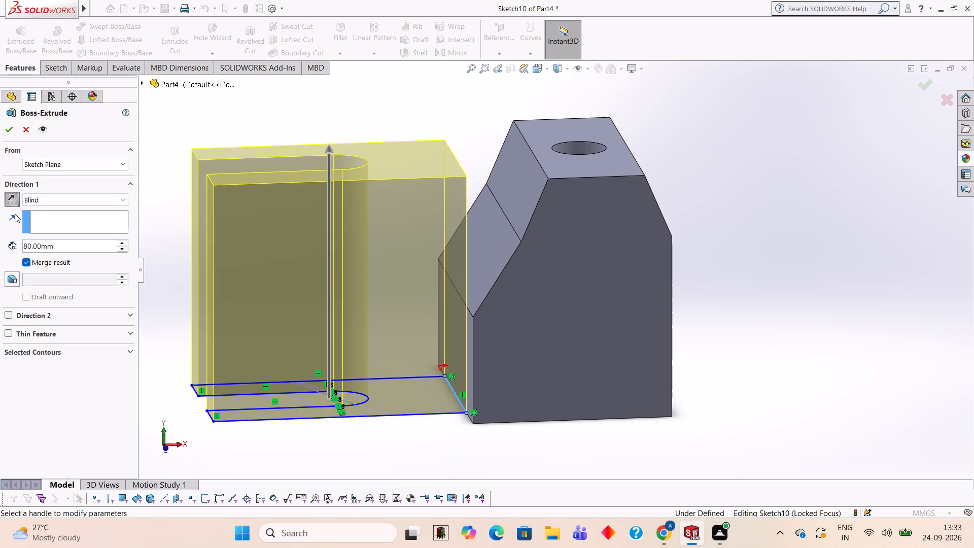
click(87, 248)
key(BackSpace)
key(BackSpace)
key(BackSpace)
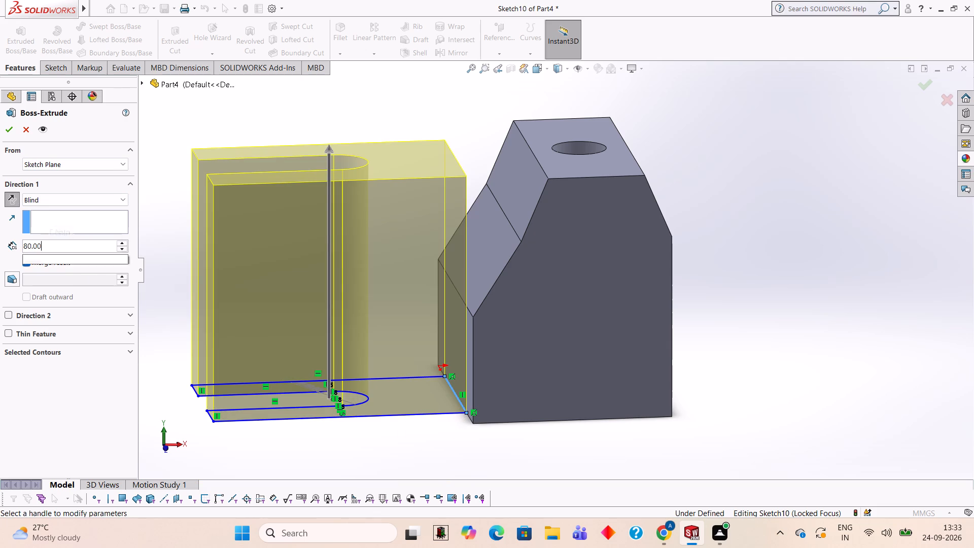
key(BackSpace)
key(BackSpace)
key(BackSpace)
key(BackSpace)
text(40)
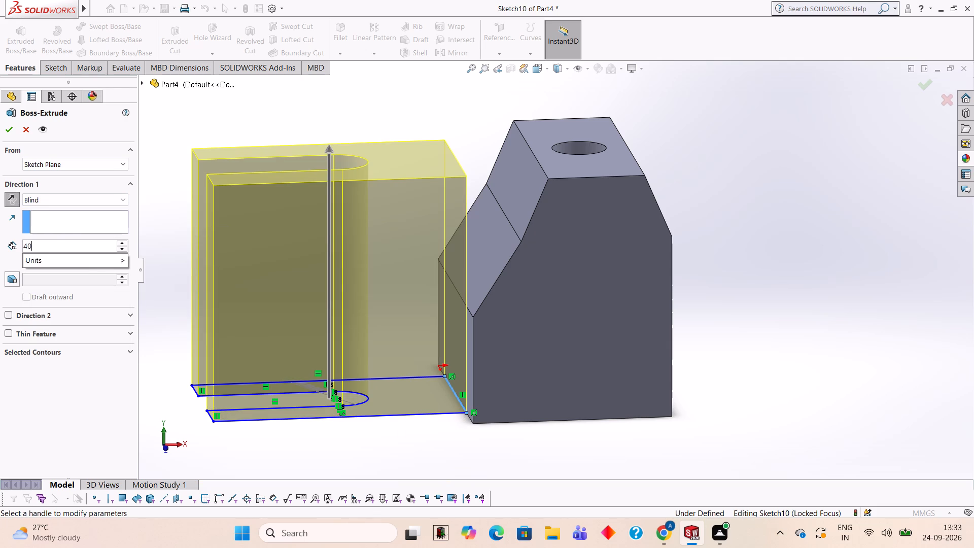
key(Return)
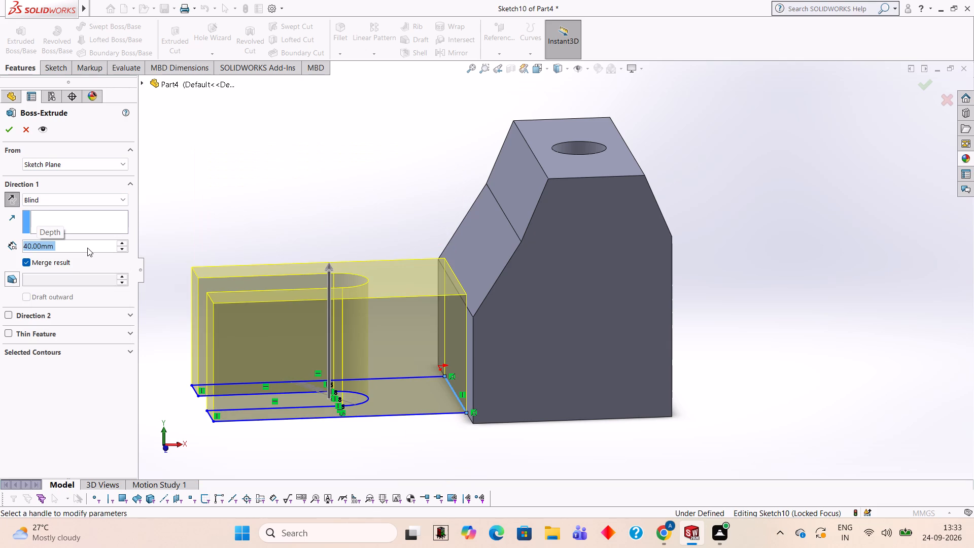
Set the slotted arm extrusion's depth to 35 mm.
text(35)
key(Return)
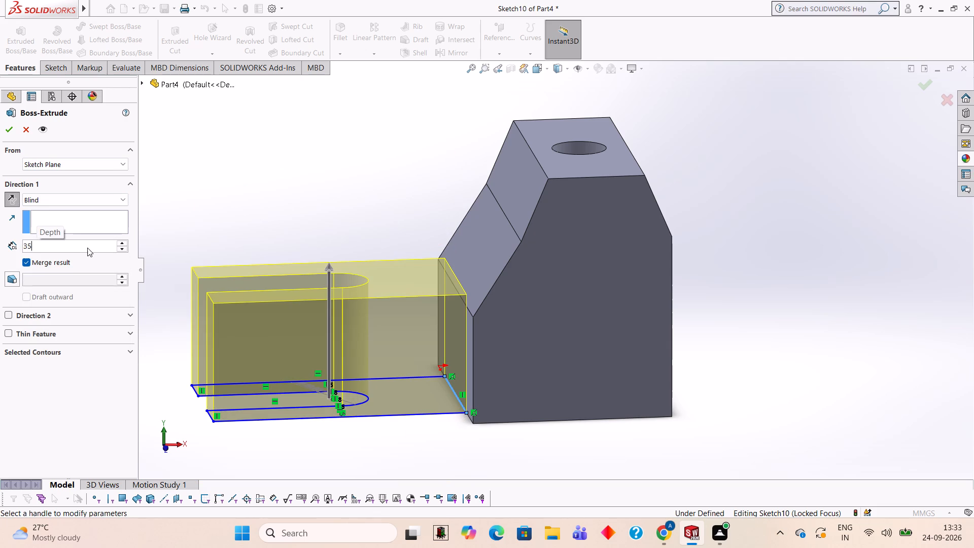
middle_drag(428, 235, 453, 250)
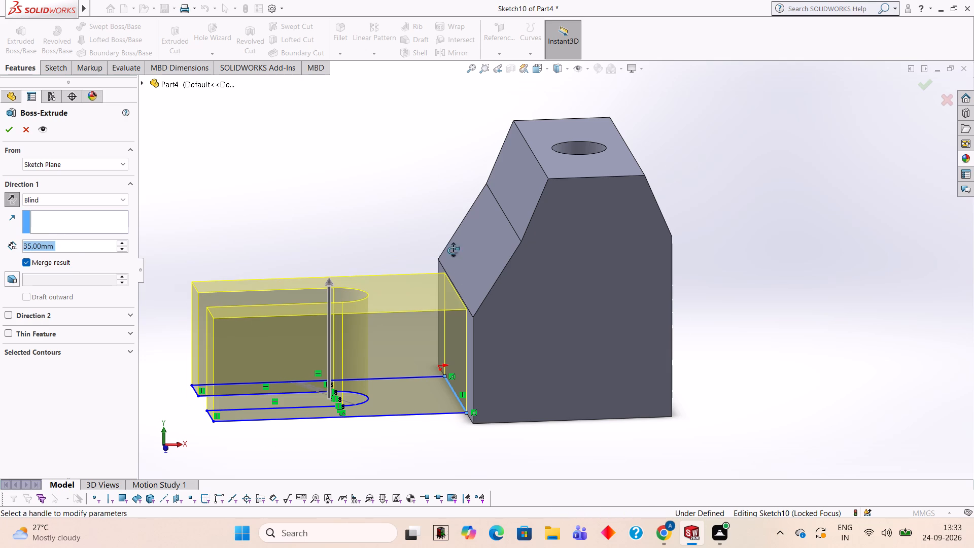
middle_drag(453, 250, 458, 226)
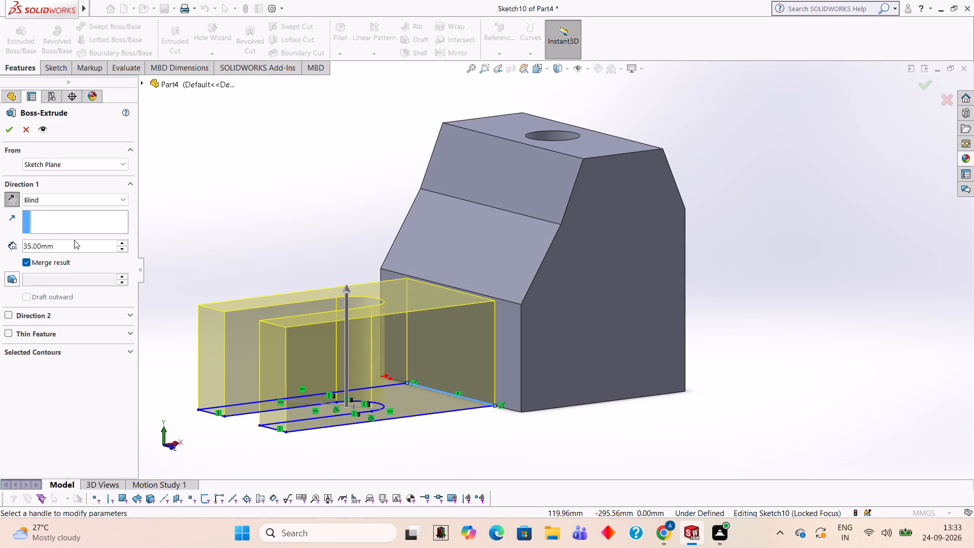
Set the arm extrusion's depth to 36 mm and complete the merged boss.
click(84, 250)
key(BackSpace)
key(BackSpace)
key(BackSpace)
key(BackSpace)
key(BackSpace)
key(BackSpace)
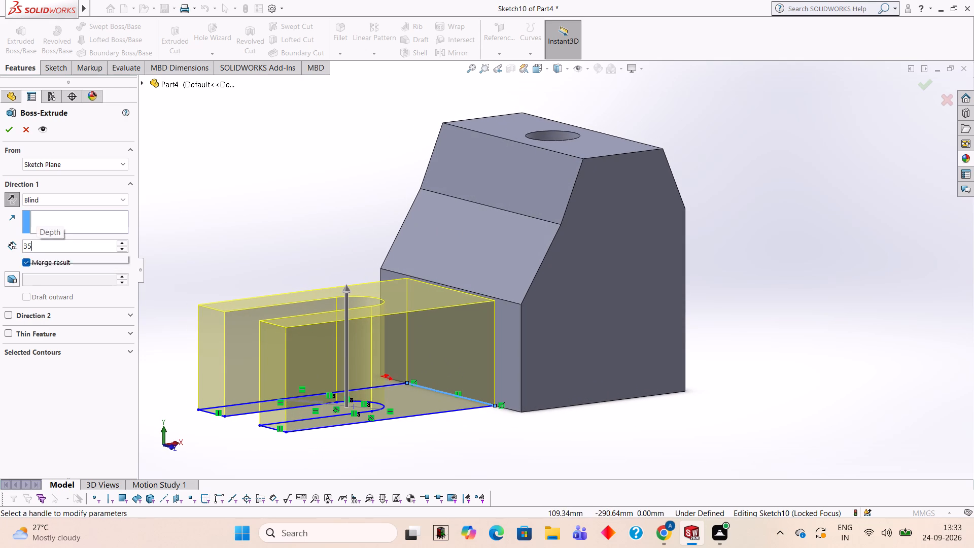
key(6)
key(Return)
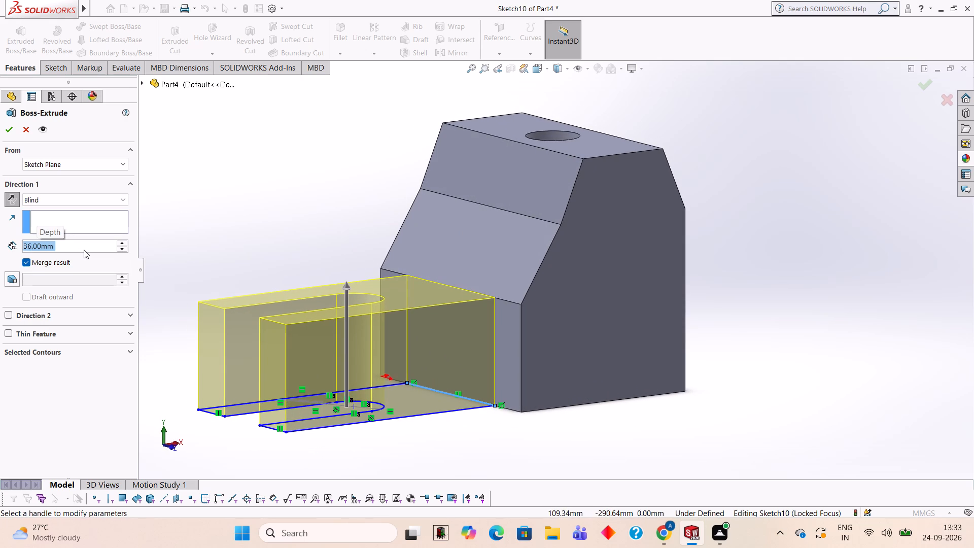
click(11, 132)
click(217, 201)
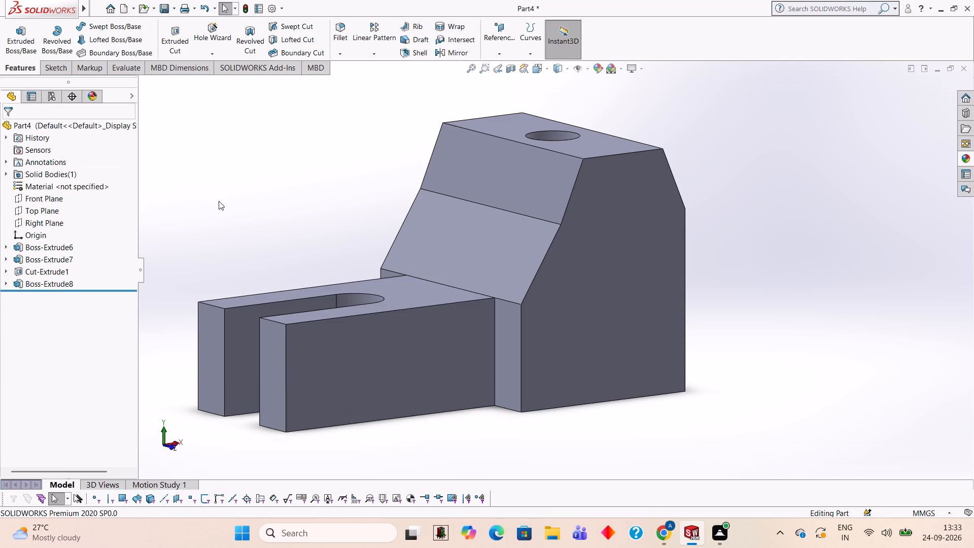
Apply the solid Orange appearance to the entire body.
middle_drag(222, 203, 235, 242)
scroll(234, 242, up, 1)
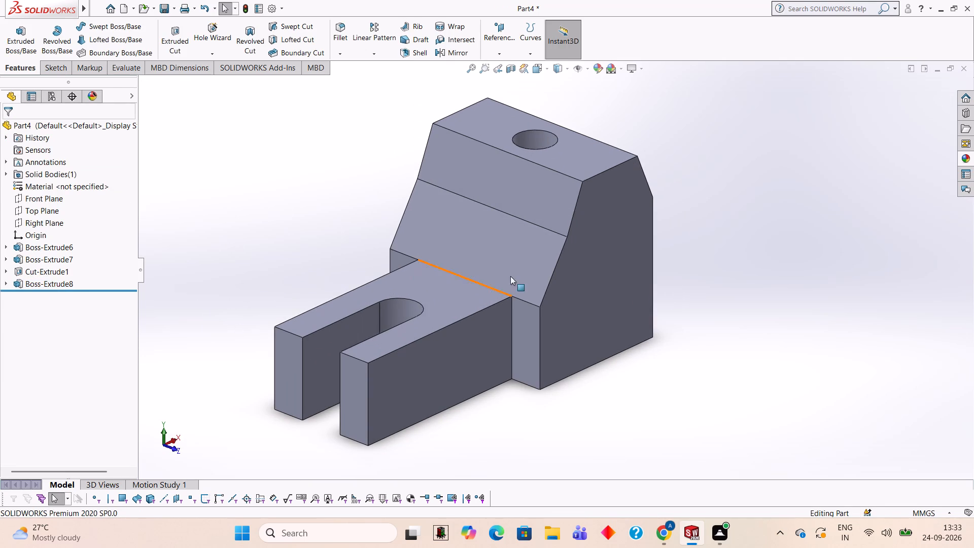
middle_drag(746, 299, 718, 321)
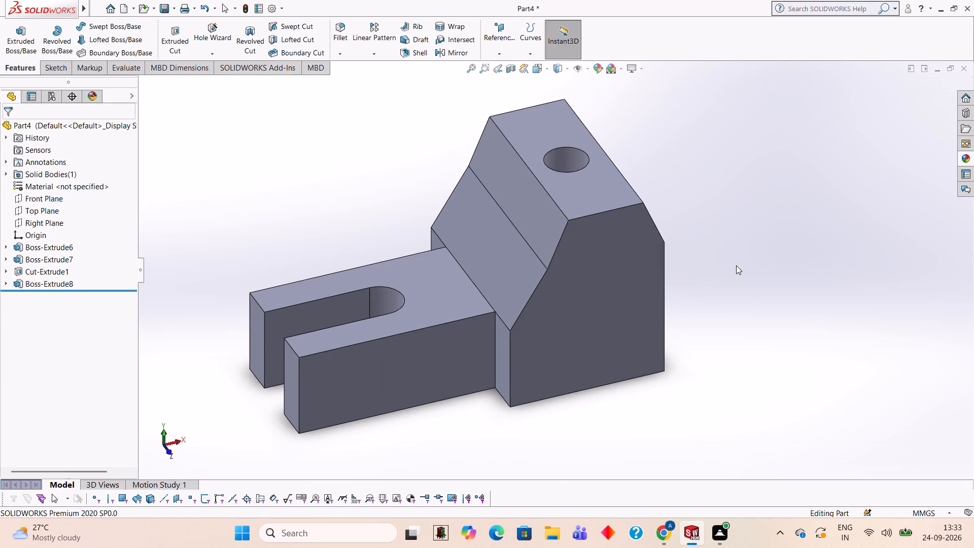
middle_drag(736, 265, 727, 258)
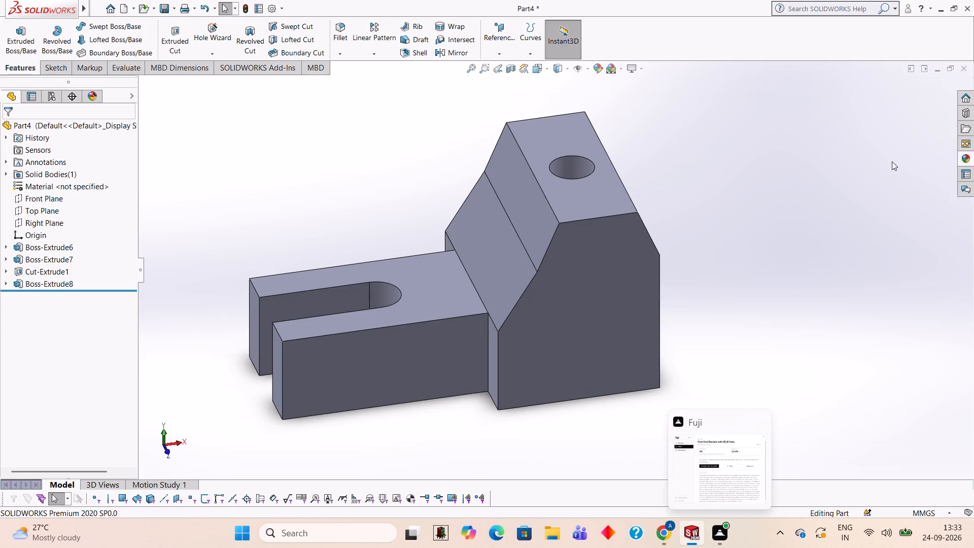
click(969, 157)
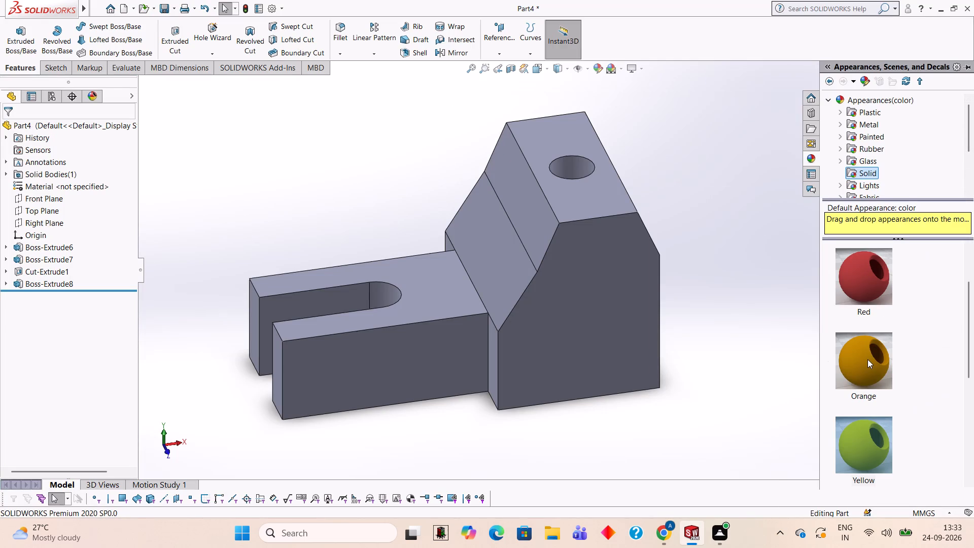
drag(867, 359, 572, 284)
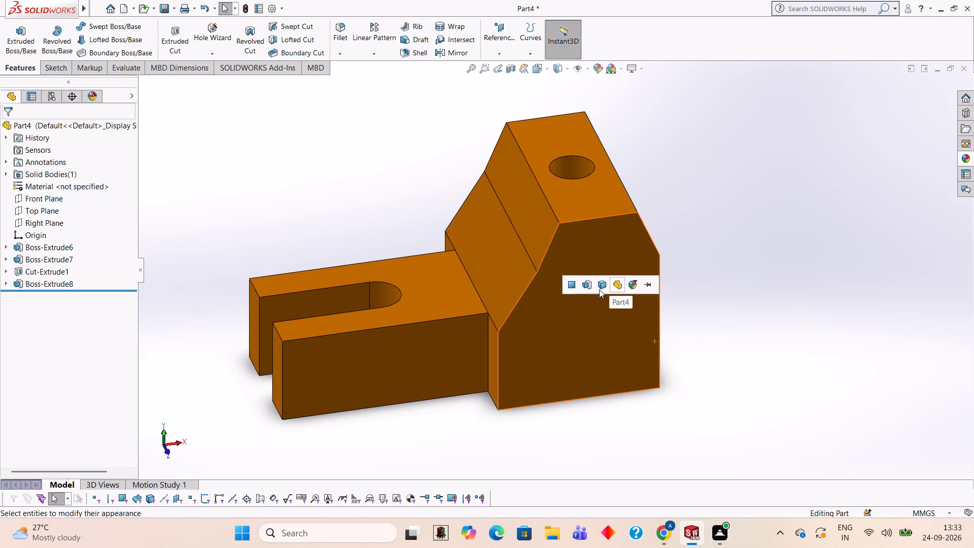
click(599, 289)
Apply the solid Pink appearance to the hole's cut feature and to the slotted arm's extrusion feature.
click(965, 162)
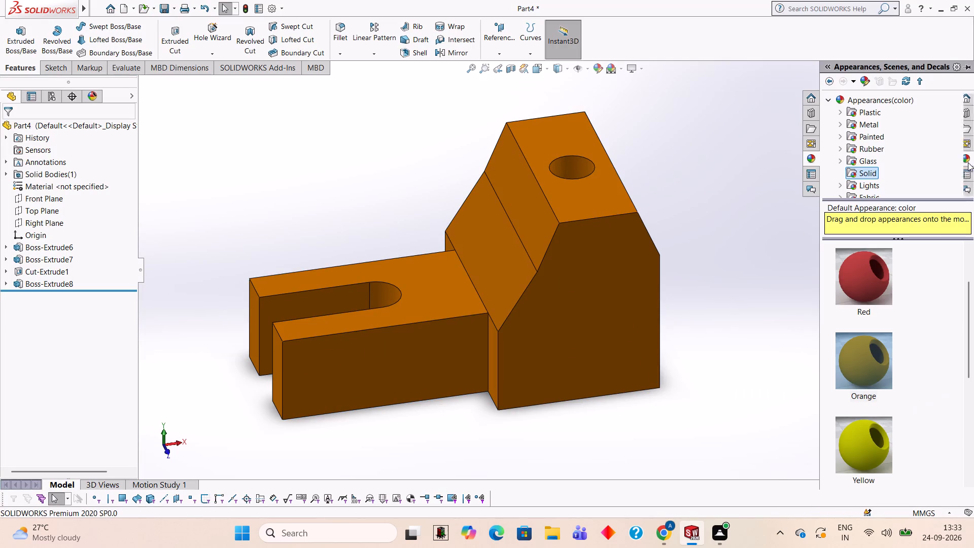
scroll(864, 302, down, 3)
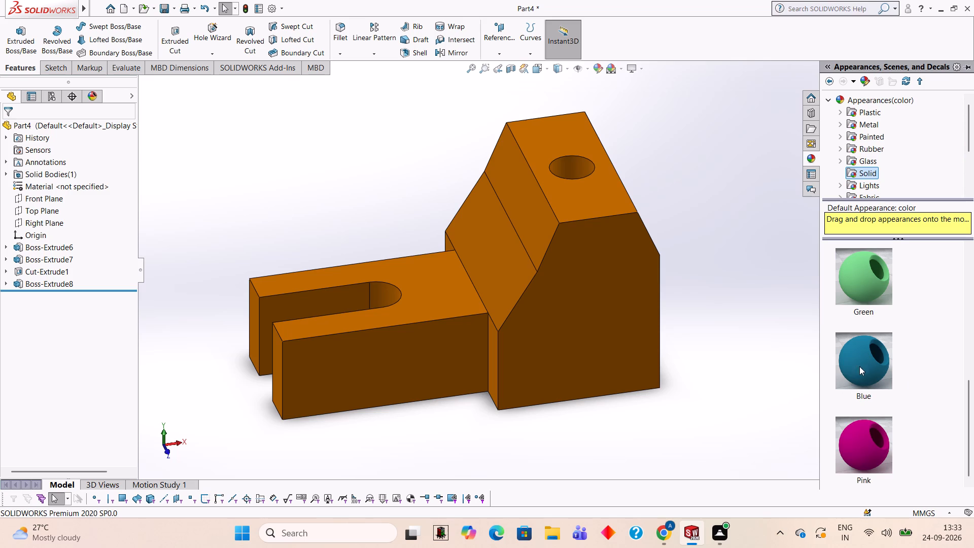
drag(852, 441, 573, 156)
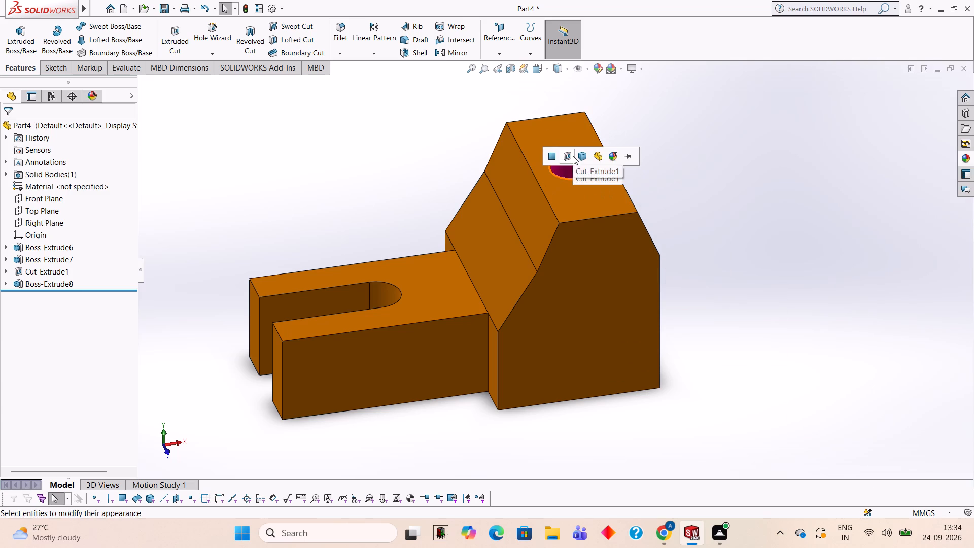
click(573, 156)
click(967, 161)
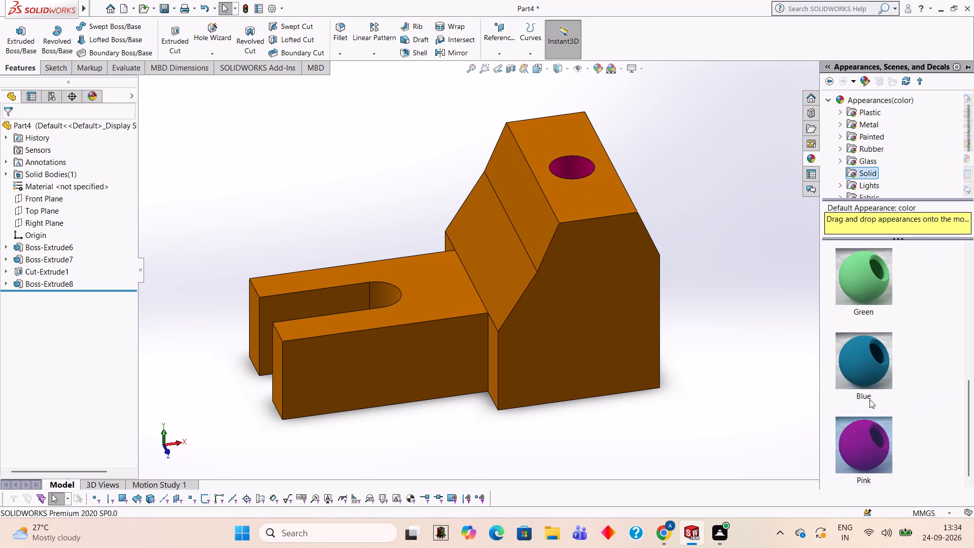
drag(879, 445, 344, 294)
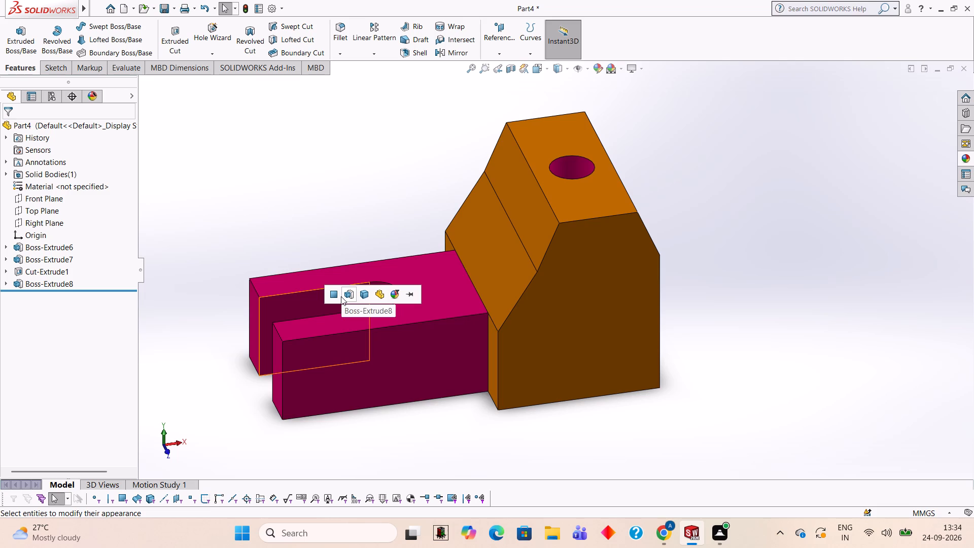
click(344, 296)
Apply the solid Blue appearance to only the slot's flat inner face on the rear prong.
middle_drag(712, 300, 722, 304)
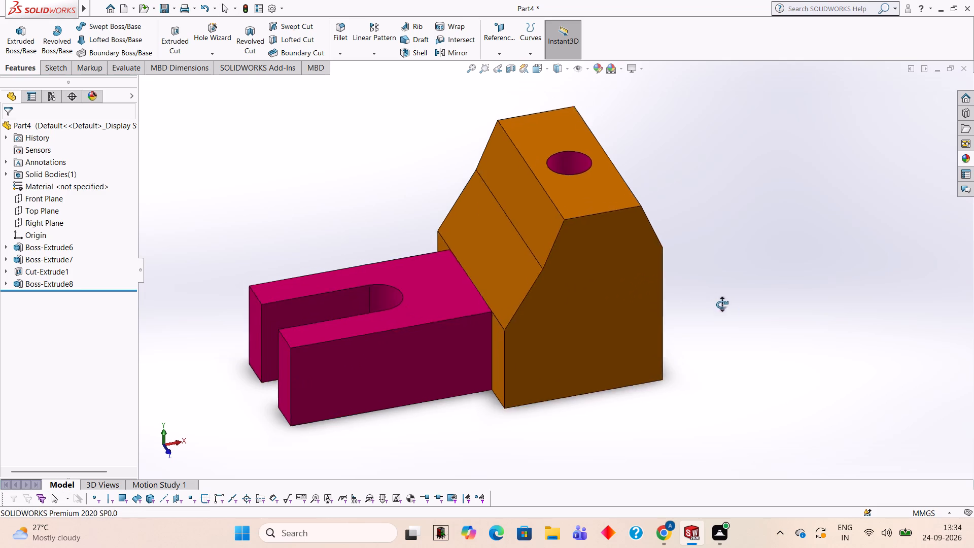
middle_drag(722, 304, 752, 322)
scroll(743, 314, up, 1)
scroll(750, 318, down, 1)
click(965, 162)
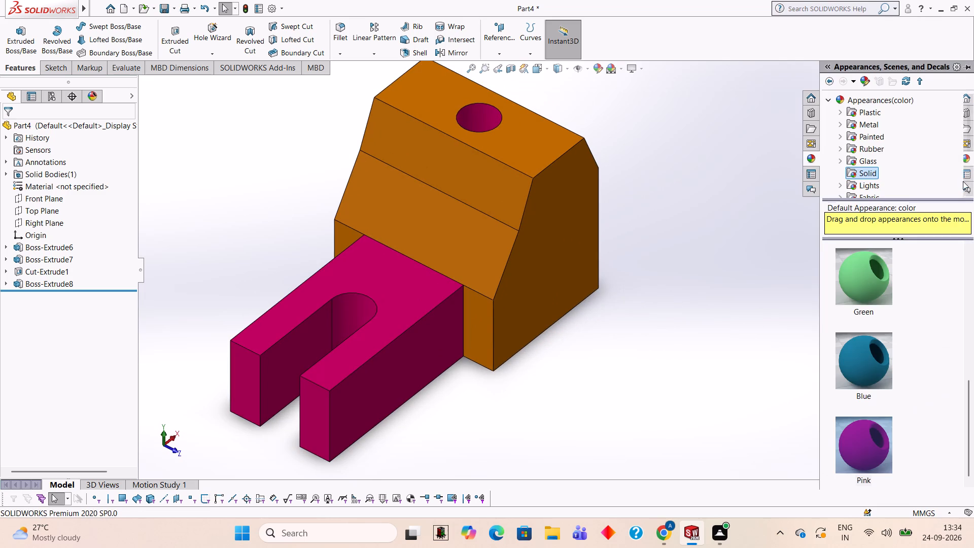
drag(873, 374, 308, 361)
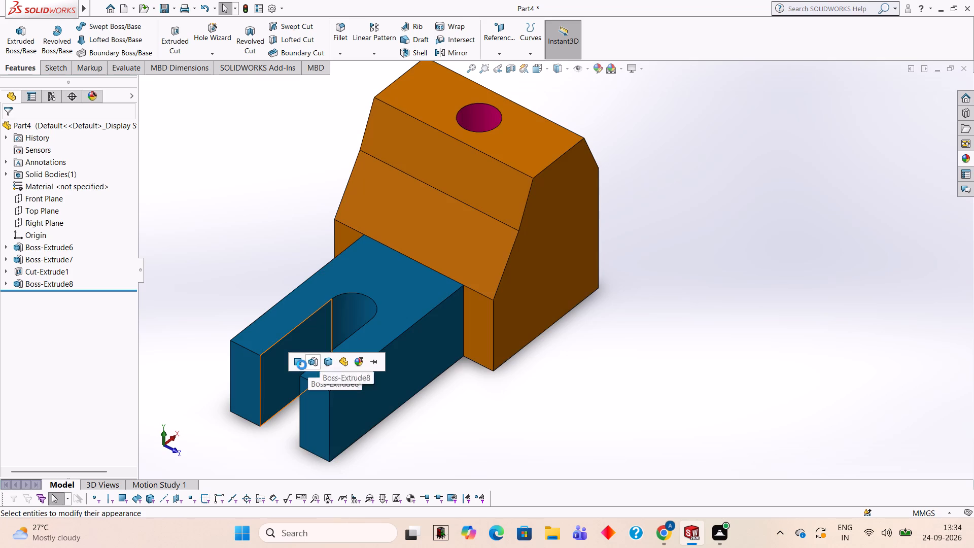
click(298, 365)
Apply the solid Blue appearance to only the rounded end face of the arm's slot.
middle_drag(335, 326, 359, 333)
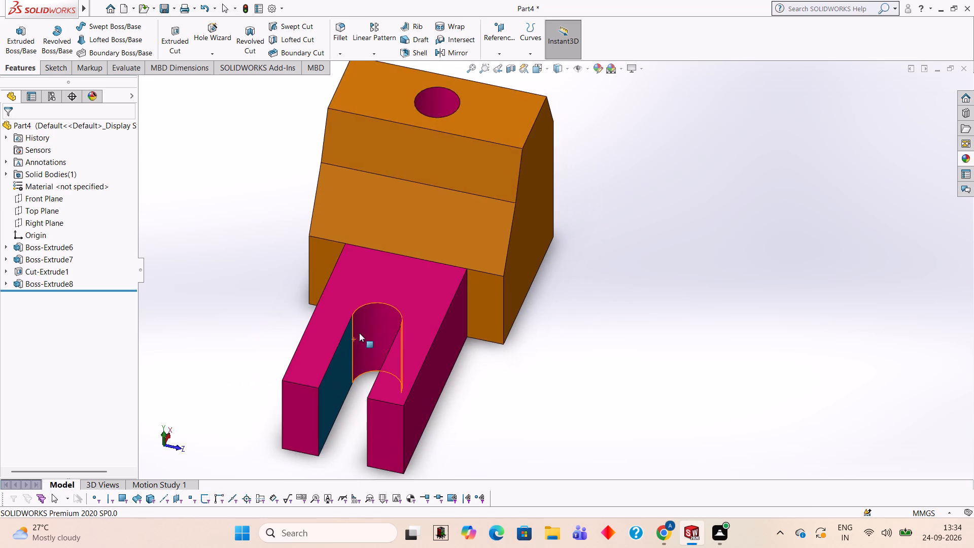
scroll(368, 331, down, 1)
click(967, 160)
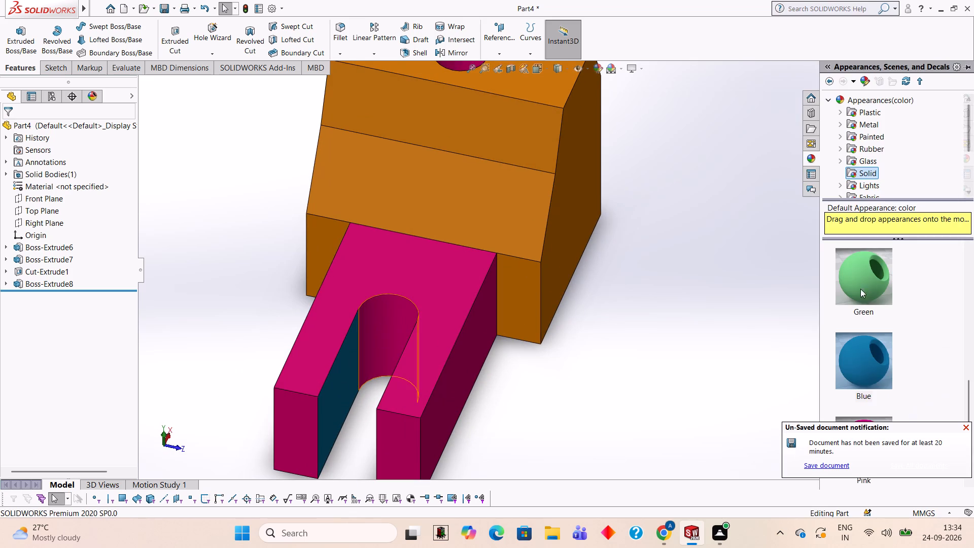
drag(869, 353, 405, 311)
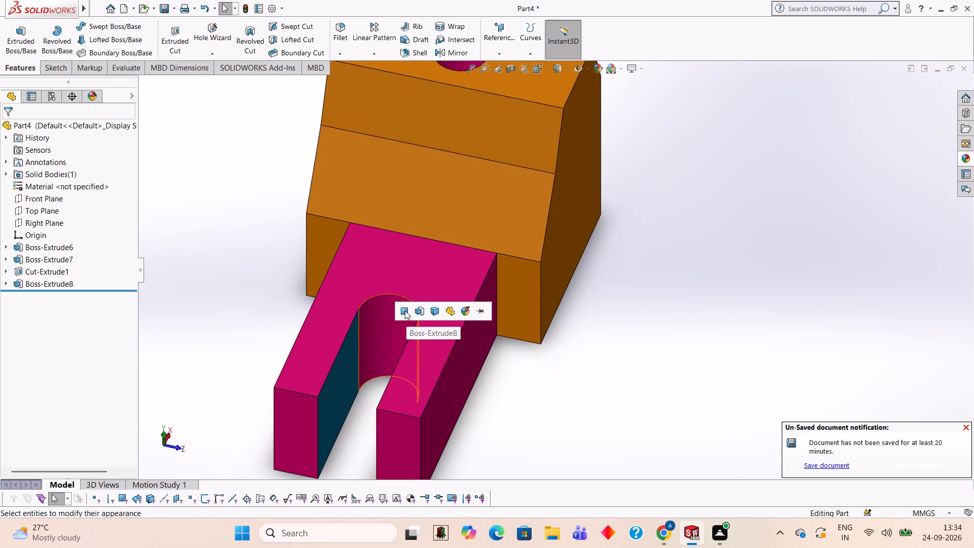
click(405, 311)
Apply the solid Blue appearance to only the slot's flat inner face on the front prong.
middle_drag(488, 324, 580, 273)
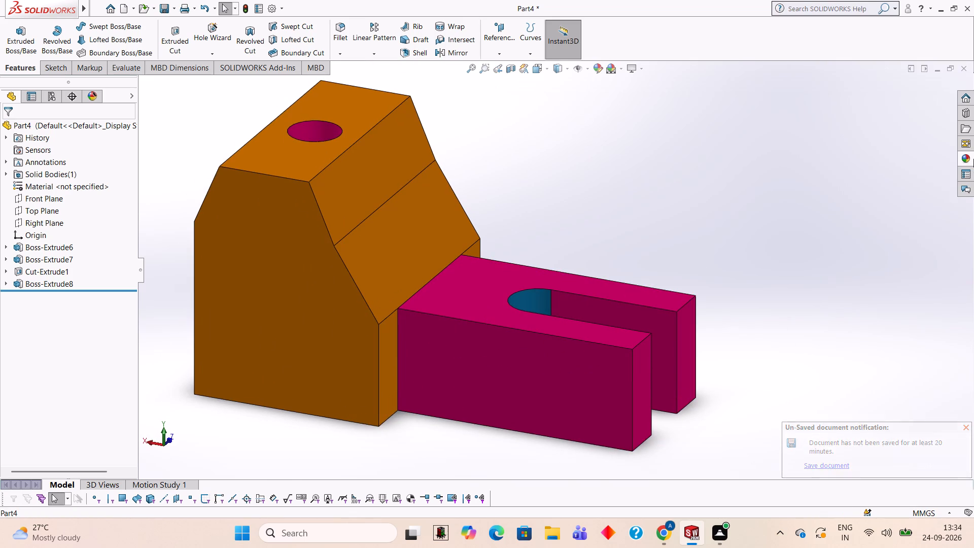
click(970, 157)
drag(850, 346, 646, 306)
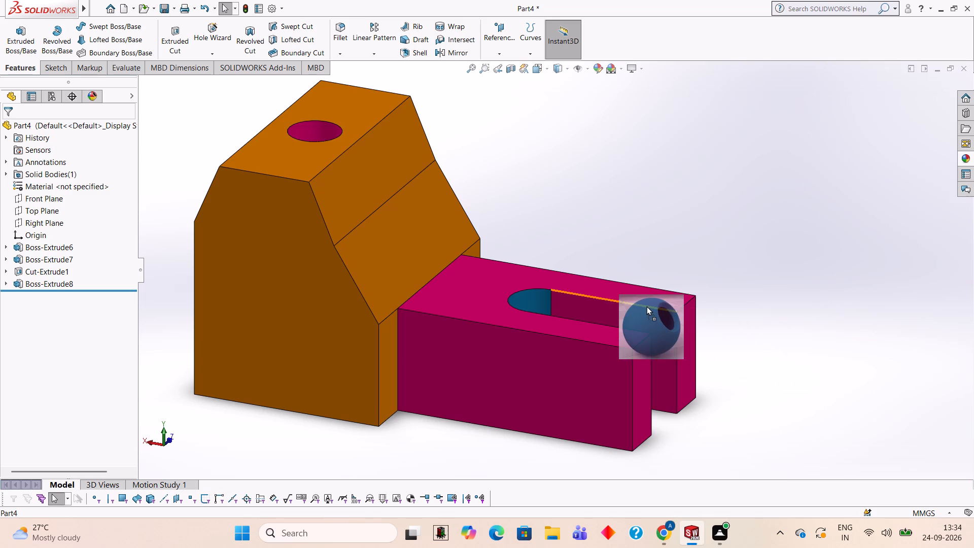
drag(646, 306, 646, 315)
click(646, 315)
Save the part in the Documents folder as a SOLIDWORKS part named 9191.
middle_drag(786, 296, 699, 294)
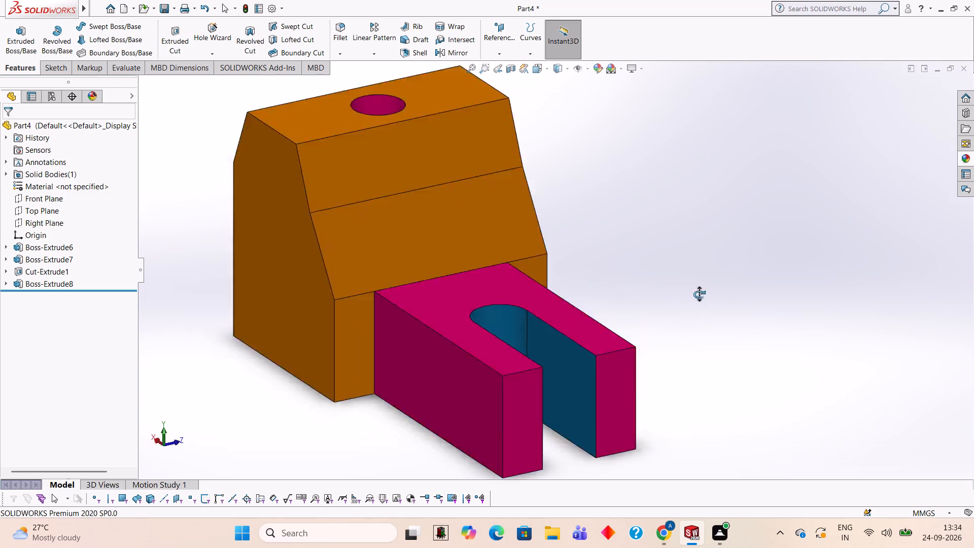
middle_drag(699, 294, 628, 280)
scroll(639, 289, up, 1)
middle_drag(648, 292, 672, 322)
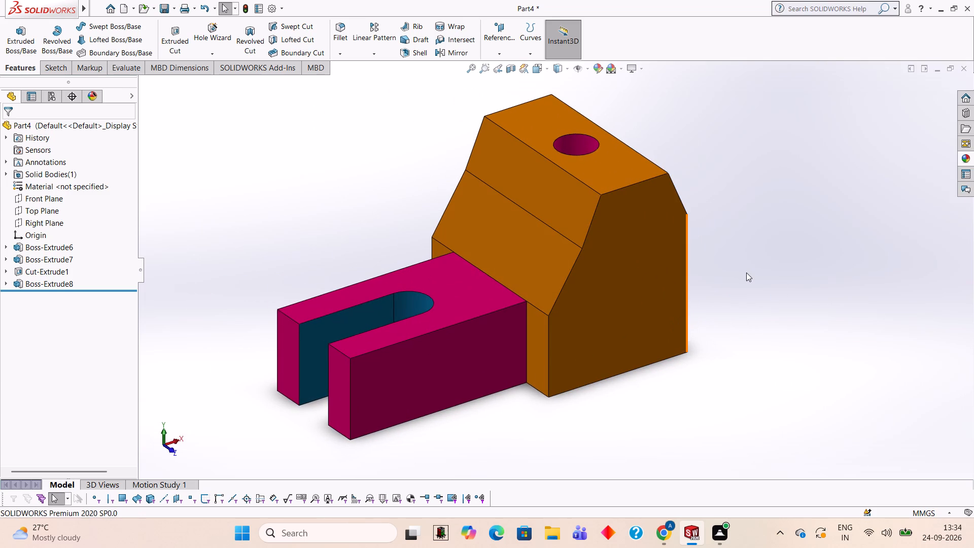
key(ctrl+s)
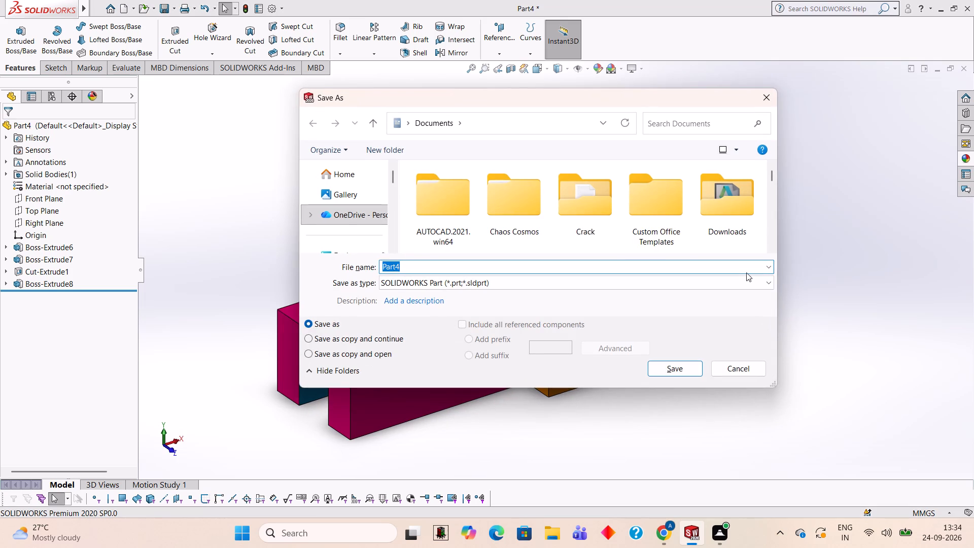
text(81)
key(BackSpace)
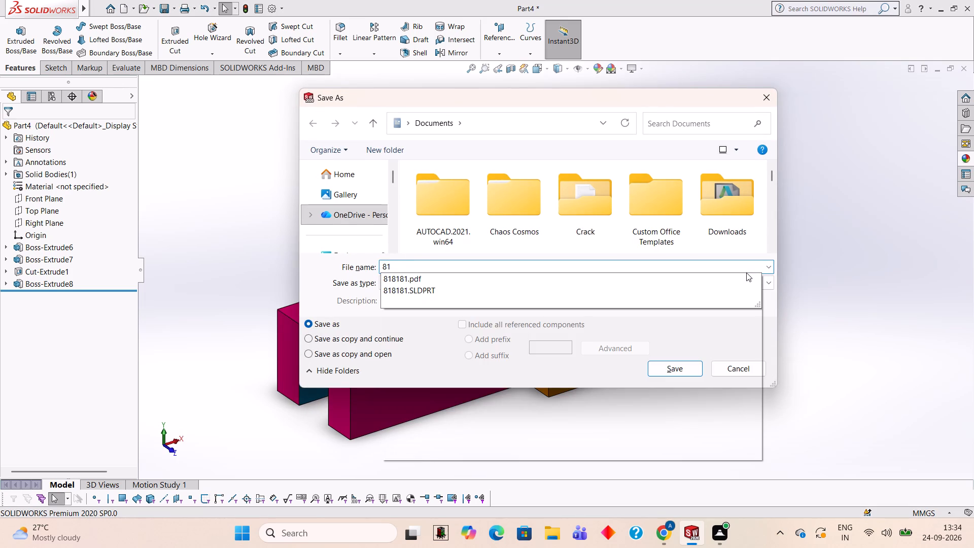
key(BackSpace)
text(9191)
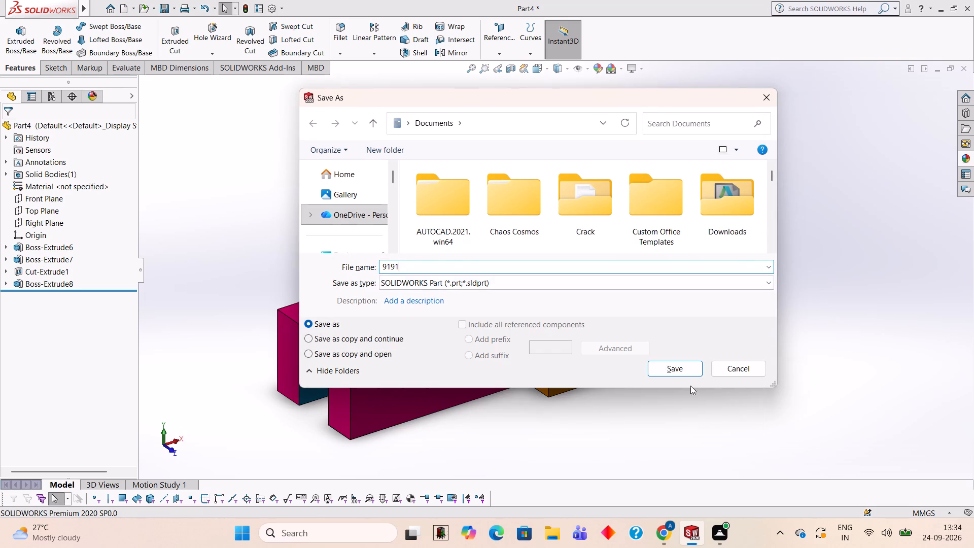
click(684, 374)
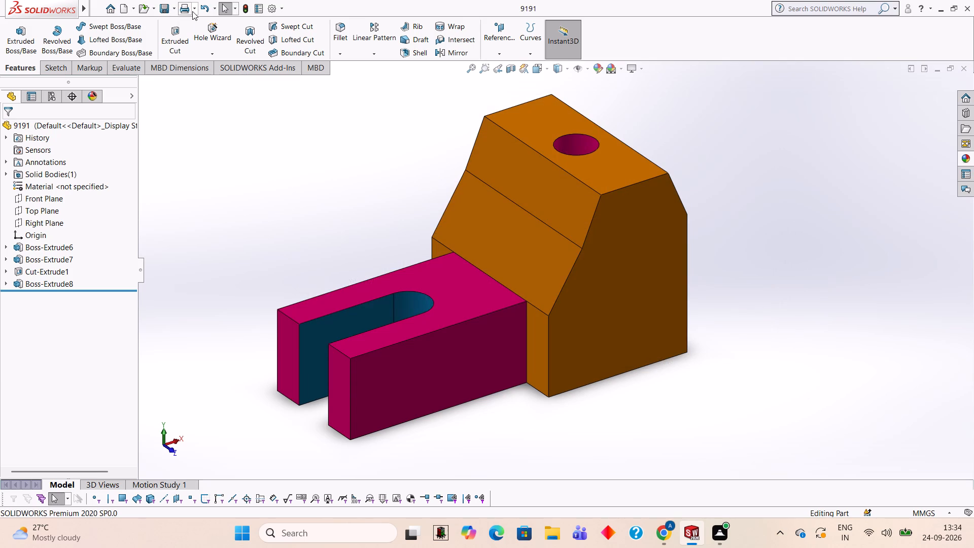
Save a copy of part 9191 in Adobe Portable Document Format (PDF).
click(175, 11)
click(175, 30)
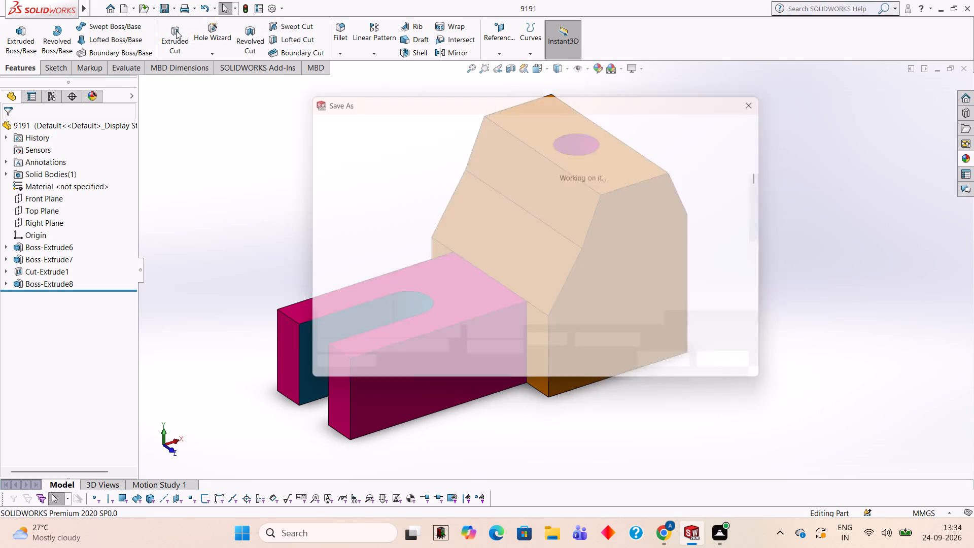
click(531, 284)
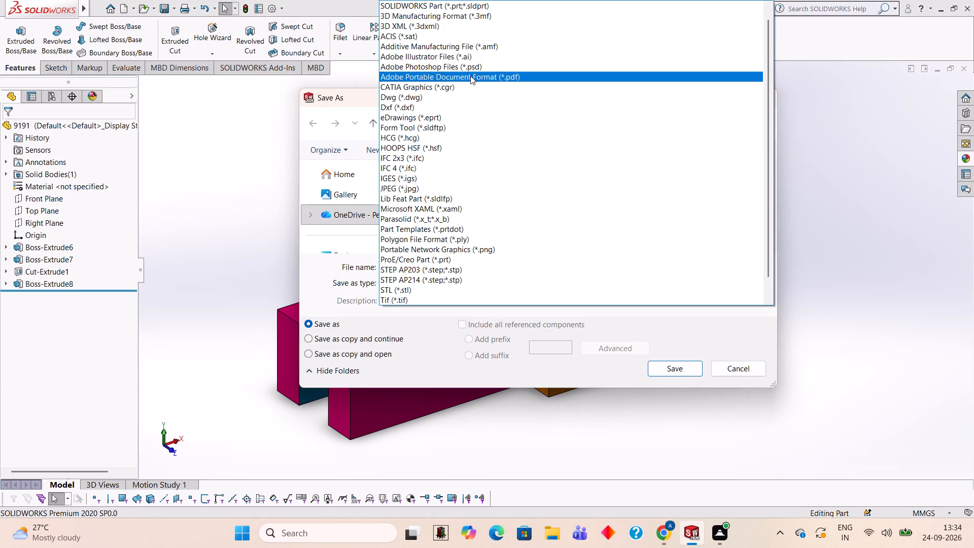
click(470, 76)
click(674, 392)
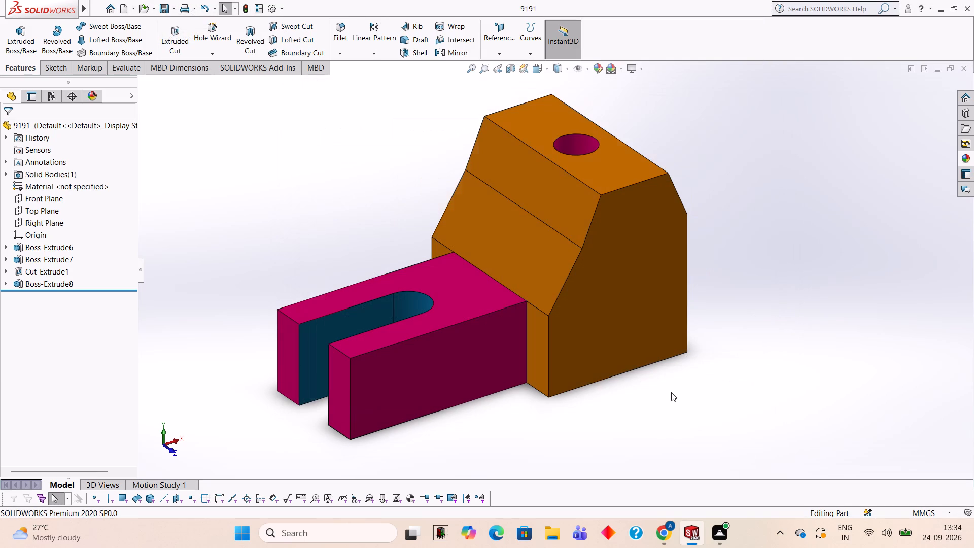